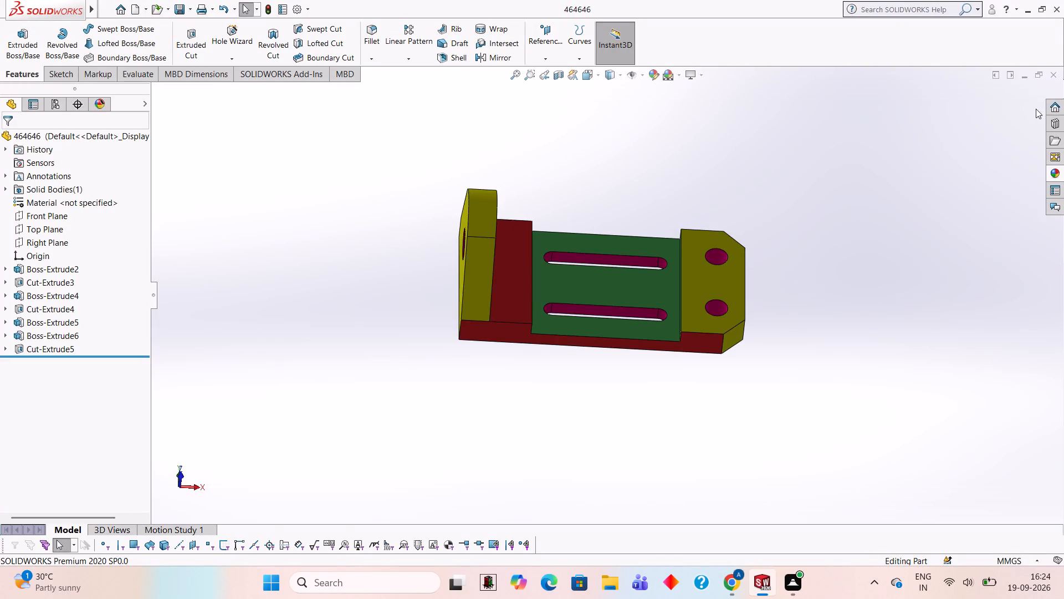
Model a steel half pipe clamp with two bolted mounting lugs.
Close the open part and create a new part document.
{"action": "left_click", "coordinate": [1052, 75]}
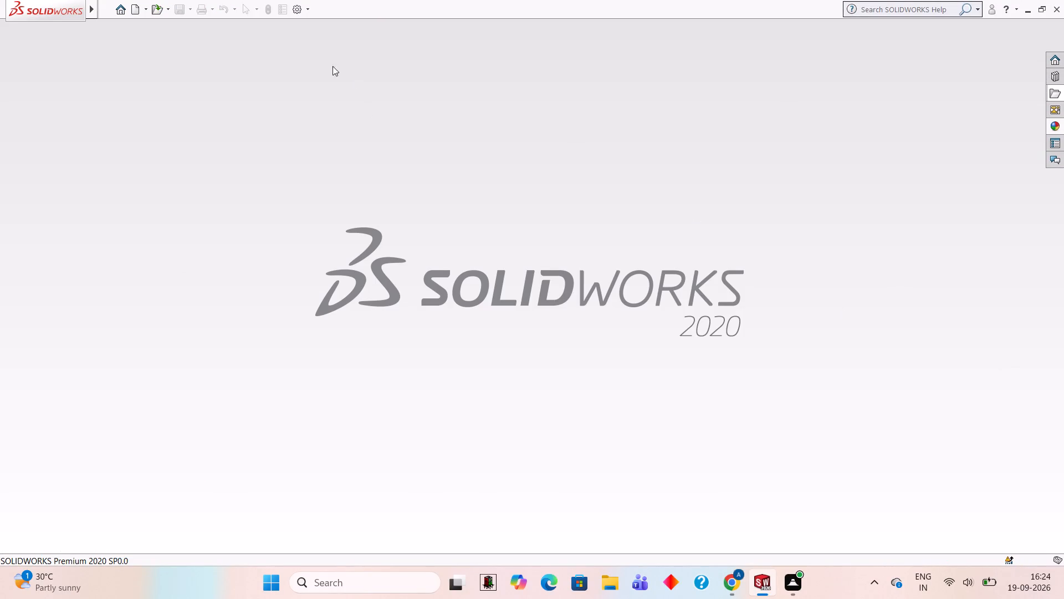
{"action": "left_click", "coordinate": [136, 12]}
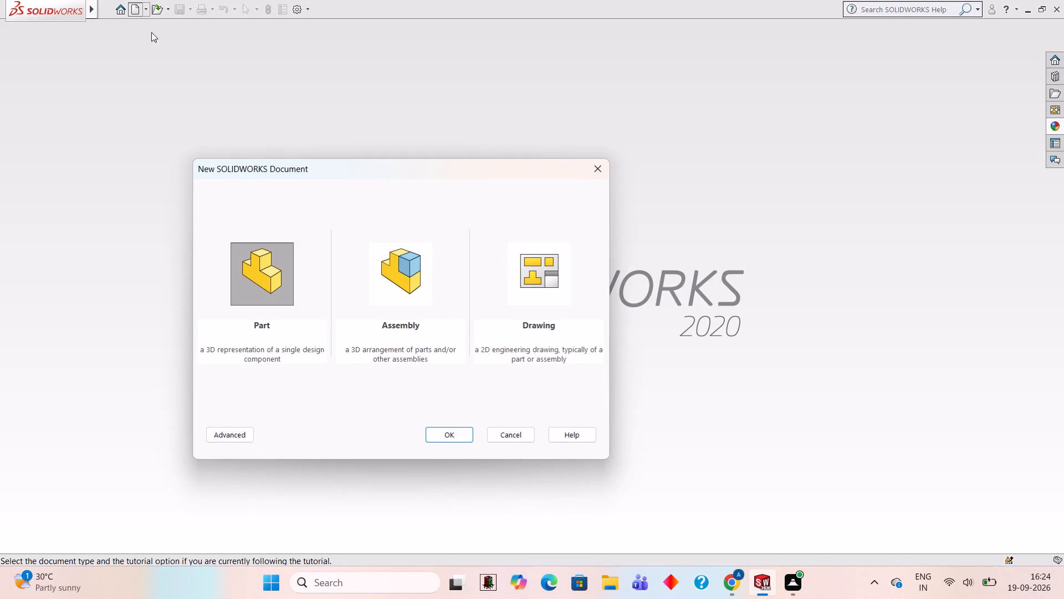
{"action": "left_click", "coordinate": [451, 431]}
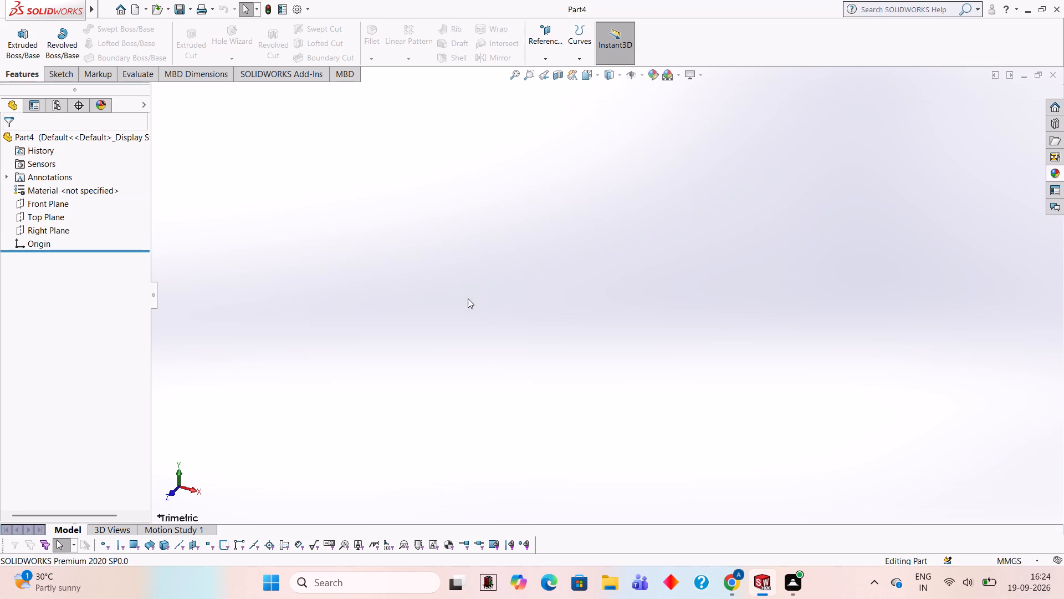
Start a new sketch on the Front Plane.
{"action": "left_click", "coordinate": [50, 204]}
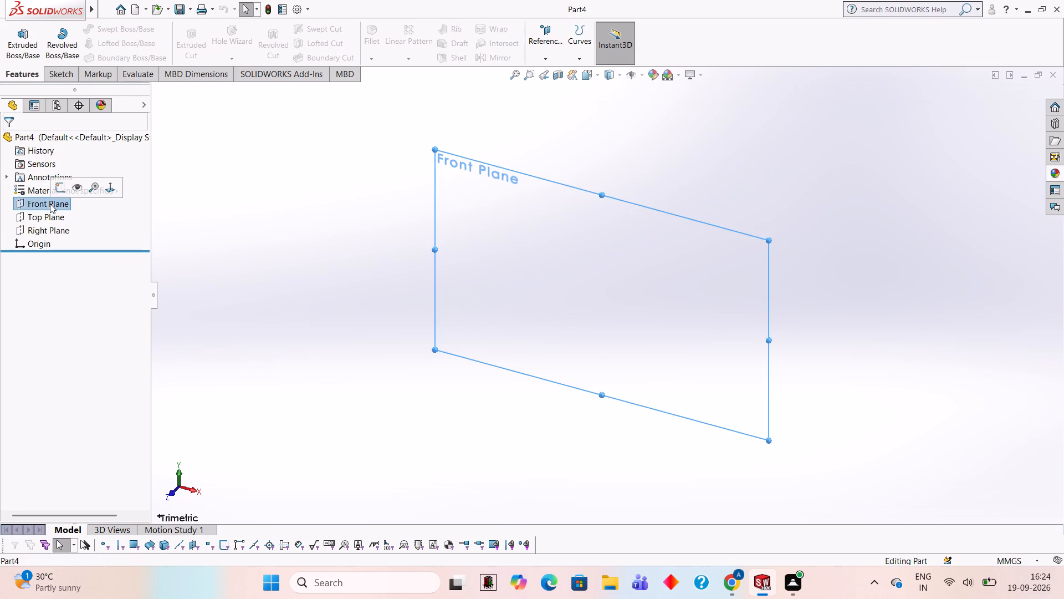
{"action": "left_click", "coordinate": [57, 187]}
{"action": "left_click", "coordinate": [468, 236]}
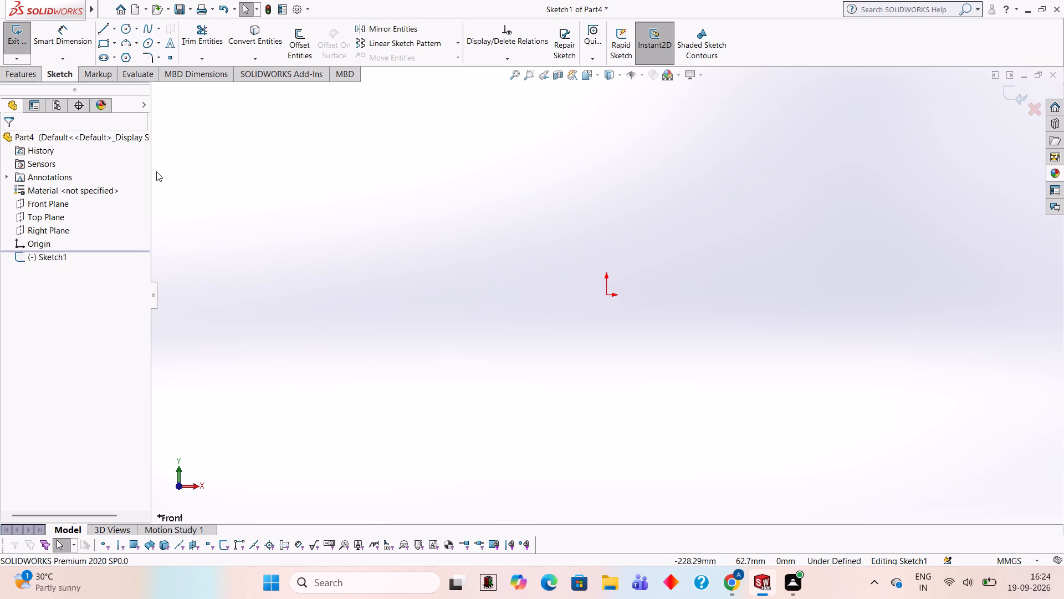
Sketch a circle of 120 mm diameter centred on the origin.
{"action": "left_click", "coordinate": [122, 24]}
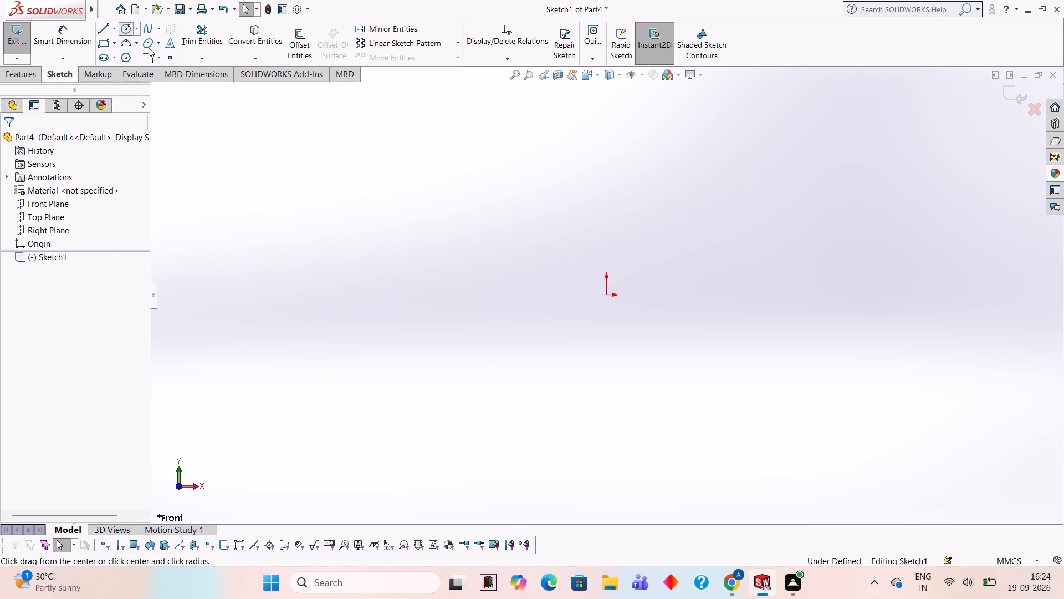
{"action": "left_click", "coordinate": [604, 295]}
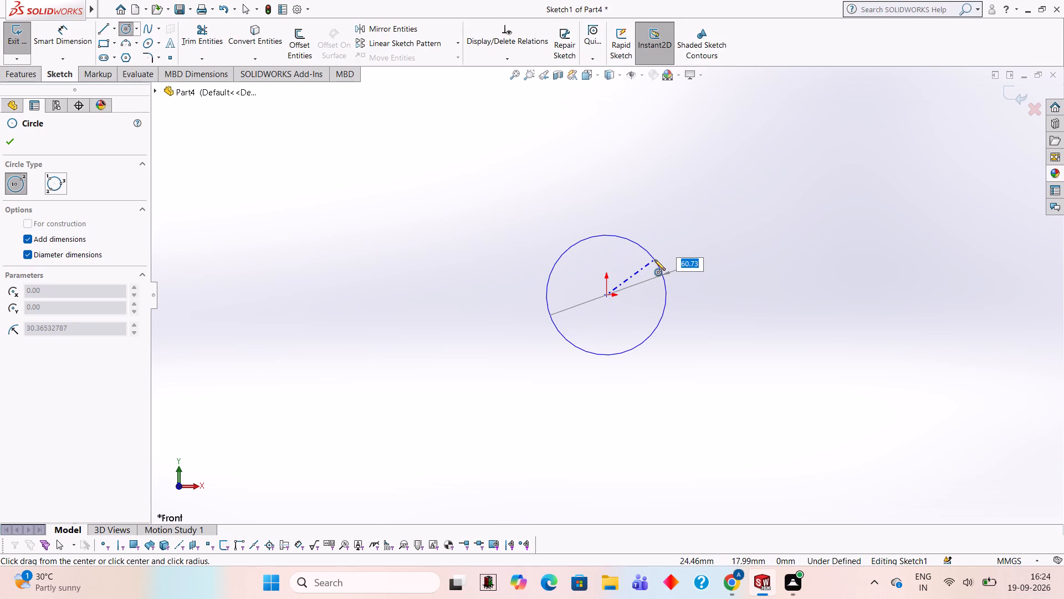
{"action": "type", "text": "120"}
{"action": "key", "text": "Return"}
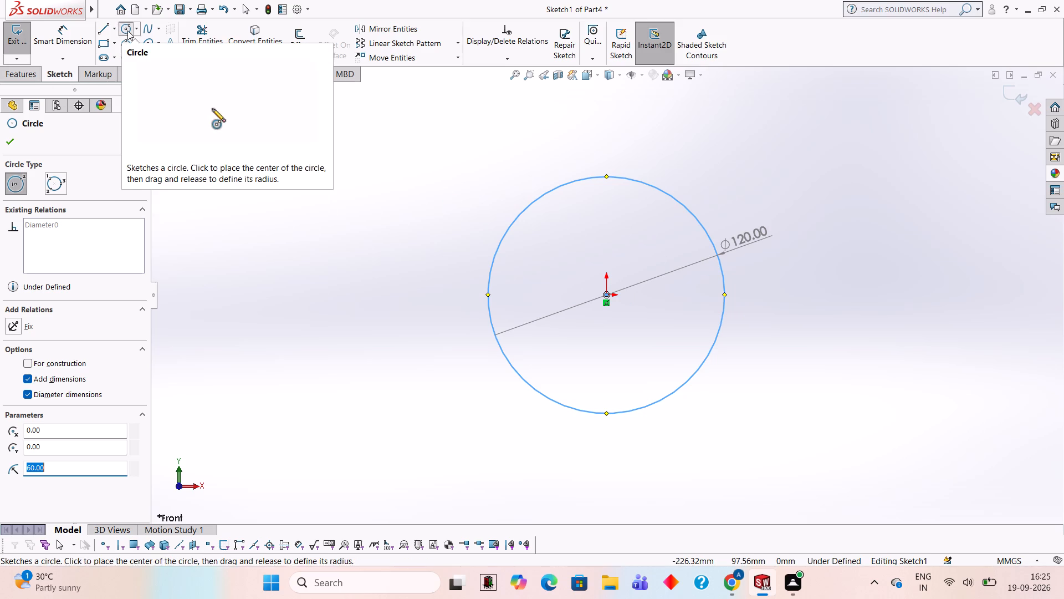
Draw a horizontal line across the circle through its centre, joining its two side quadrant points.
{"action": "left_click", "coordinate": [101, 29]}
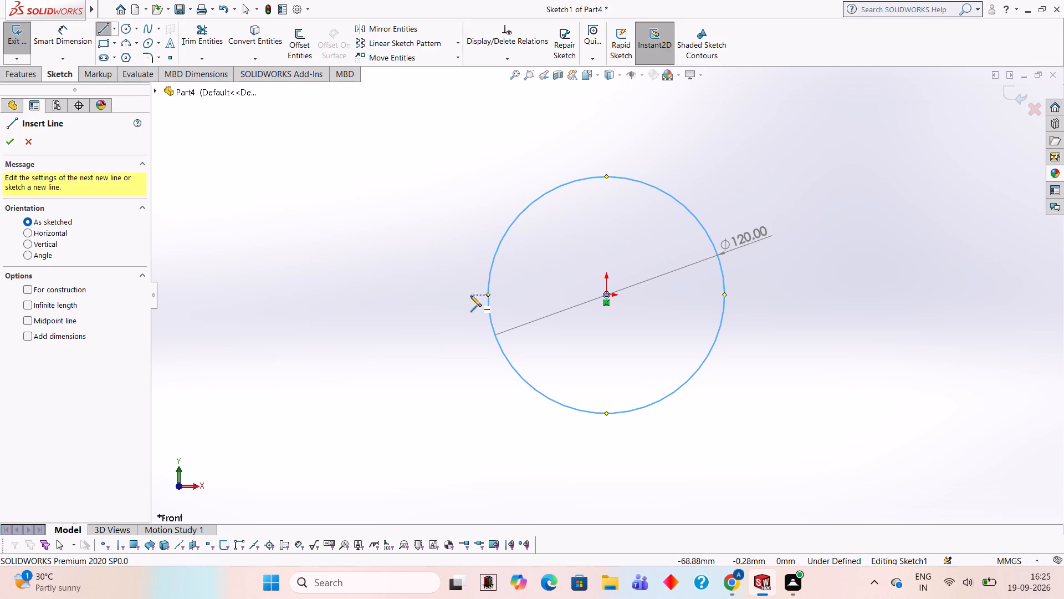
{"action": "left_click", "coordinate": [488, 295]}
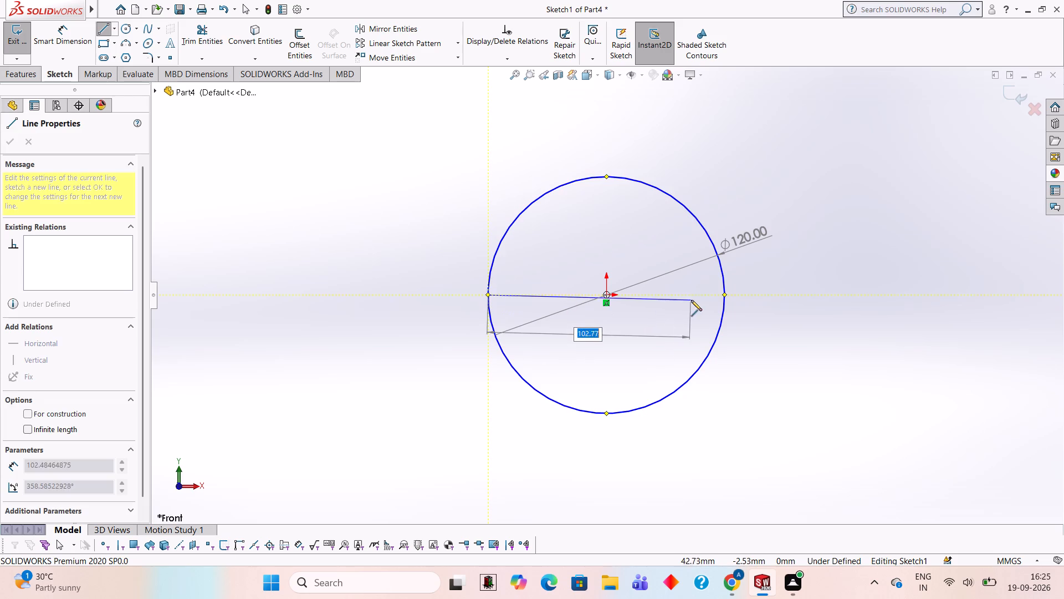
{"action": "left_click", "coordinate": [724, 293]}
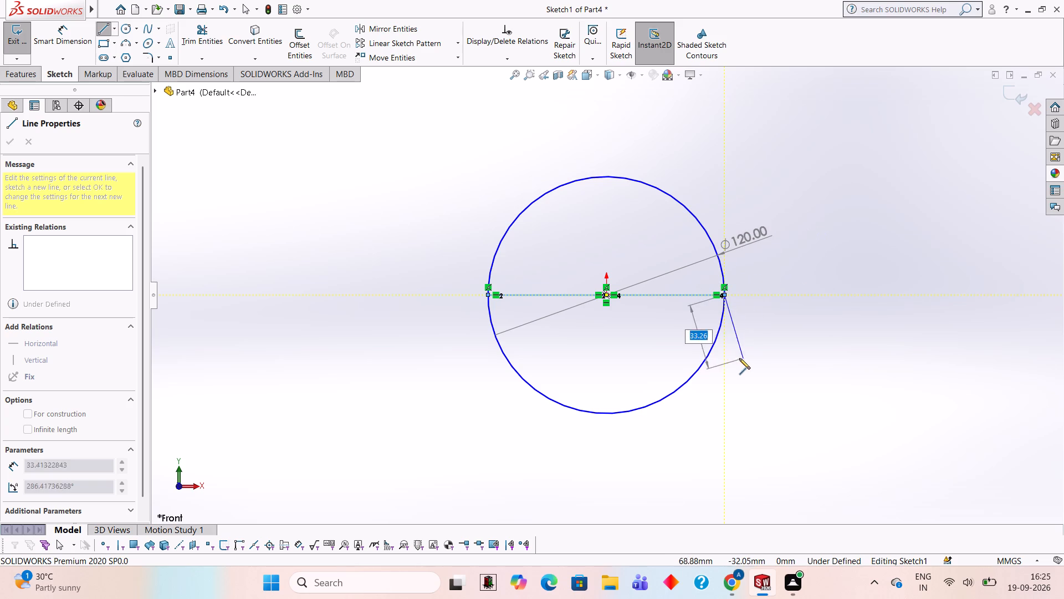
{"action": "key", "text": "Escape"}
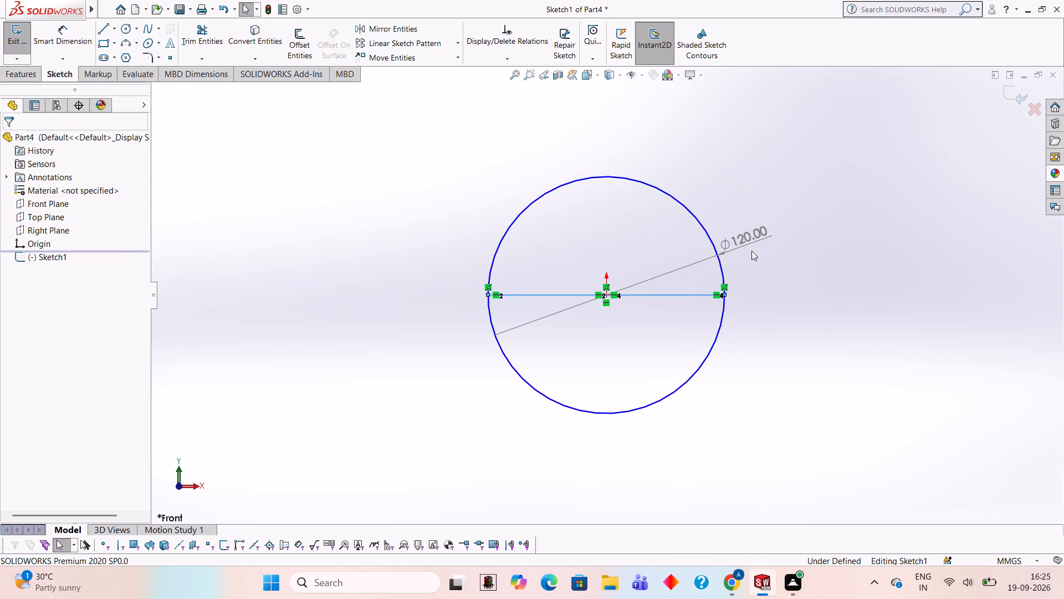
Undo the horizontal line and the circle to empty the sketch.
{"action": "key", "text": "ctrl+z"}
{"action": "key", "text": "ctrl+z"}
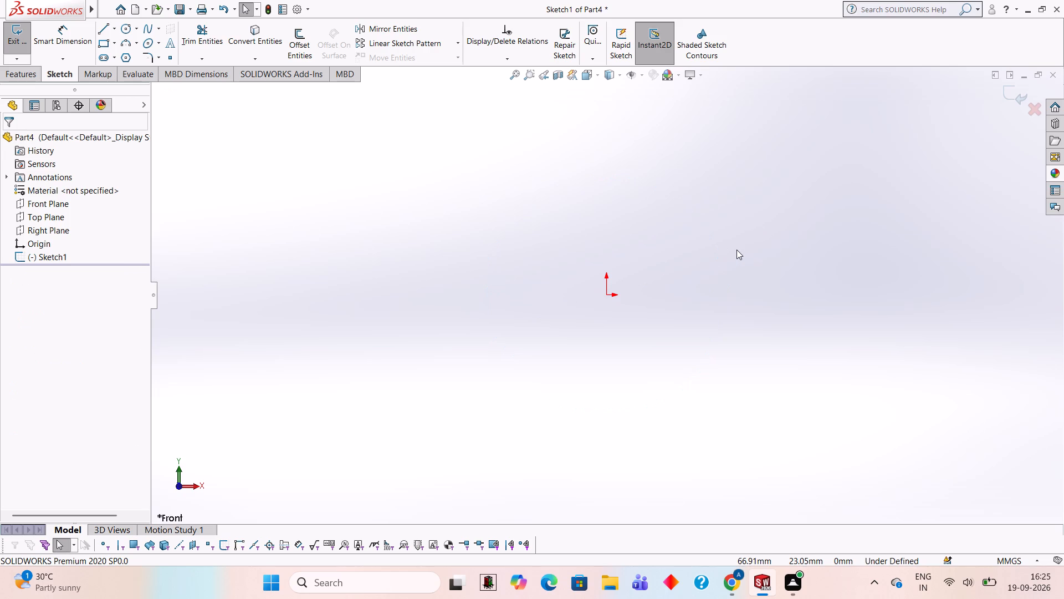
Sketch a closed 10 mm square from four lines, with its lower-left corner on the origin.
{"action": "left_click", "coordinate": [99, 33]}
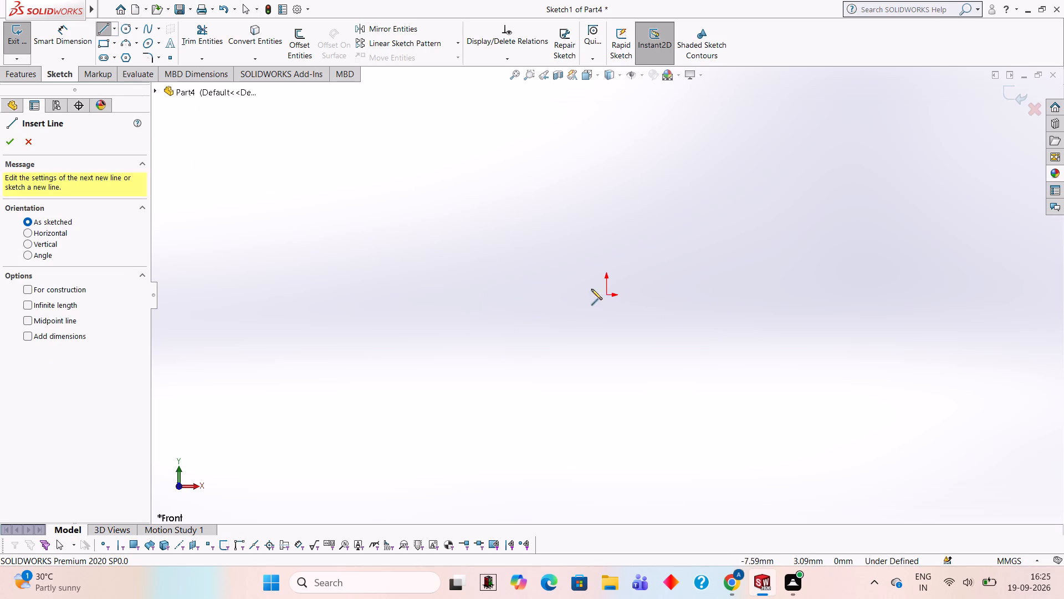
{"action": "left_click", "coordinate": [605, 293]}
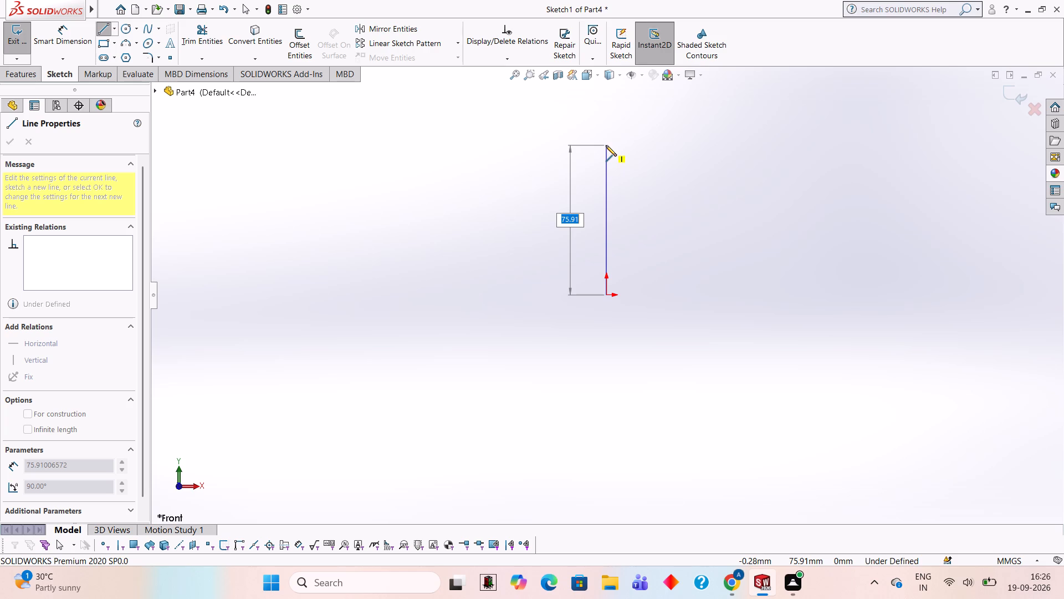
{"action": "type", "text": "10"}
{"action": "key", "text": "Return"}
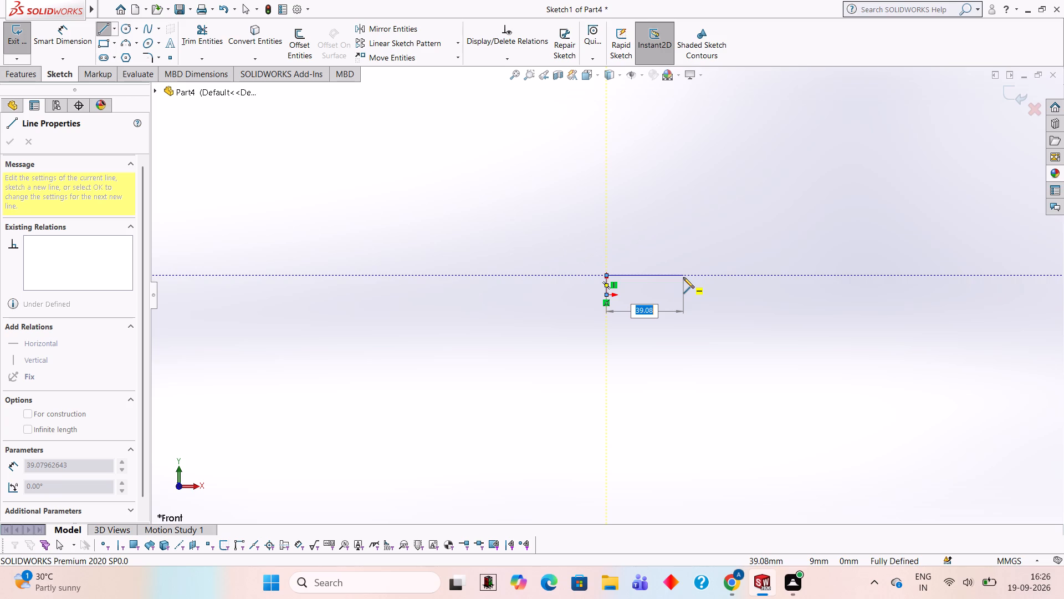
{"action": "type", "text": "10"}
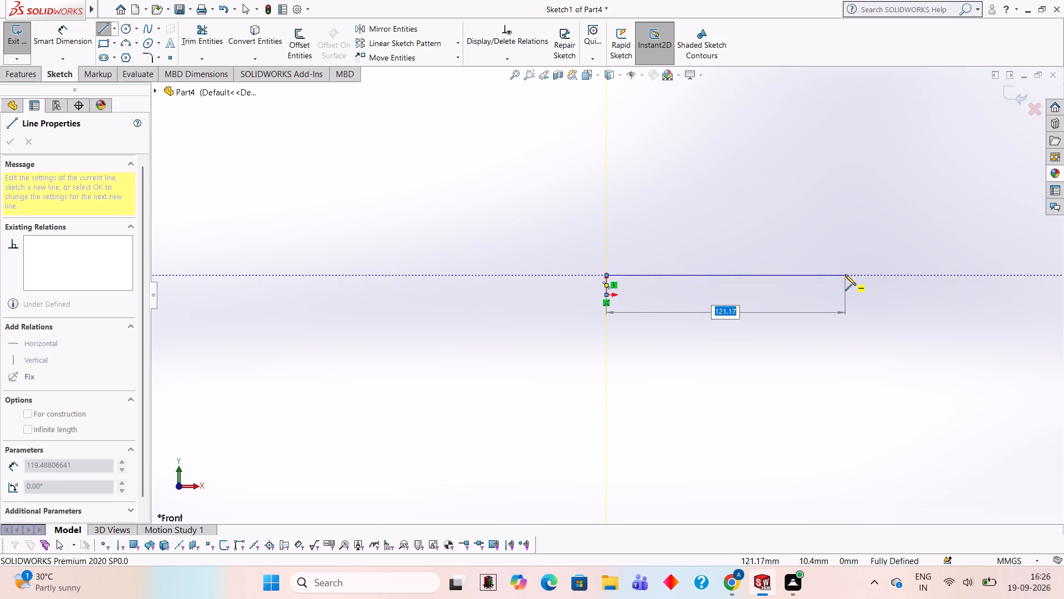
{"action": "type", "text": "10"}
{"action": "key", "text": "Return"}
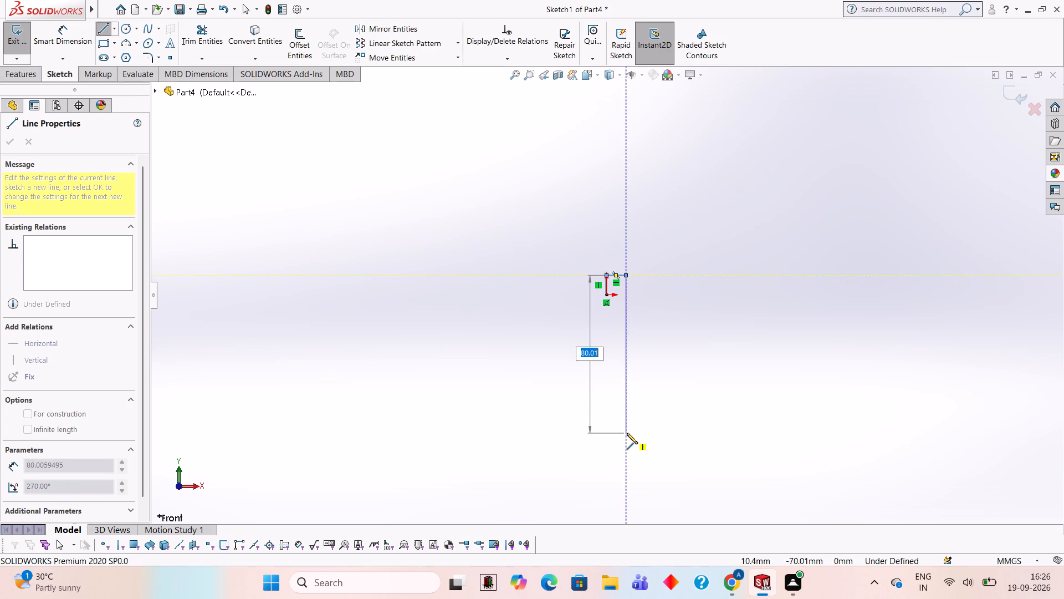
{"action": "type", "text": "10"}
{"action": "key", "text": "Return"}
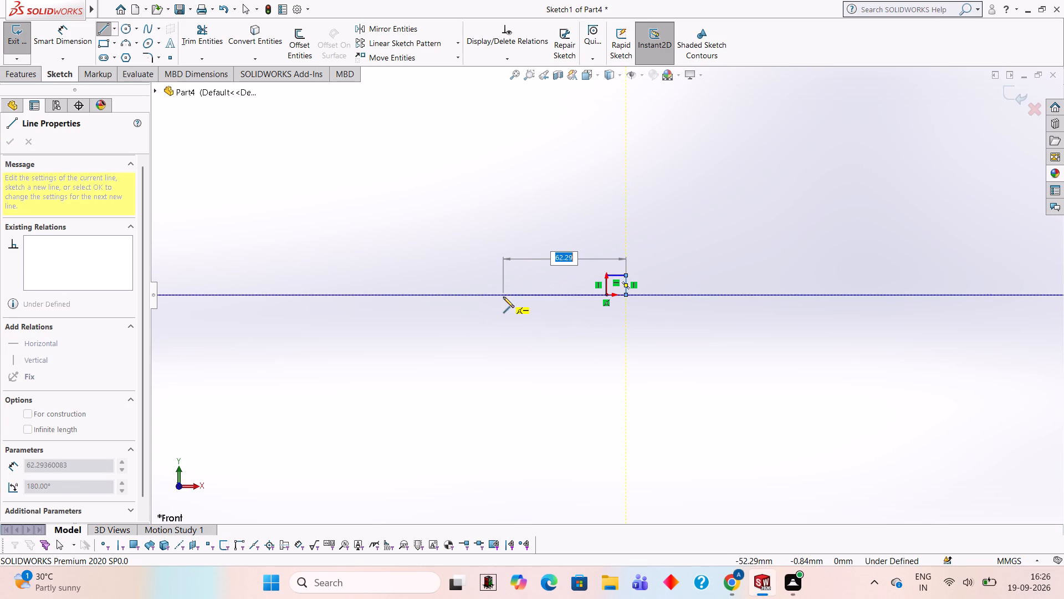
{"action": "type", "text": "10"}
{"action": "key", "text": "Return"}
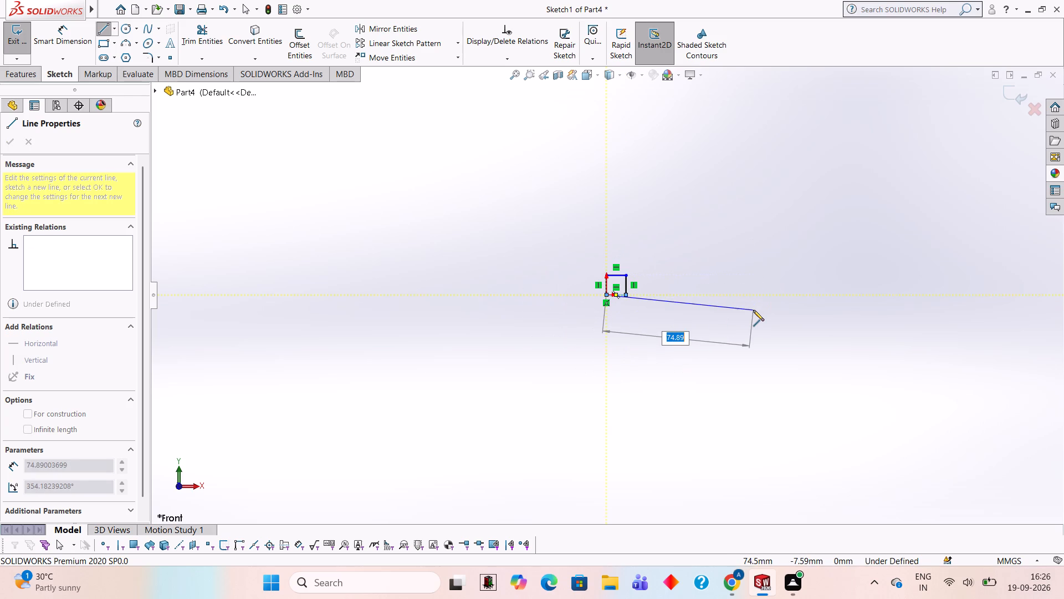
{"action": "key", "text": "Escape"}
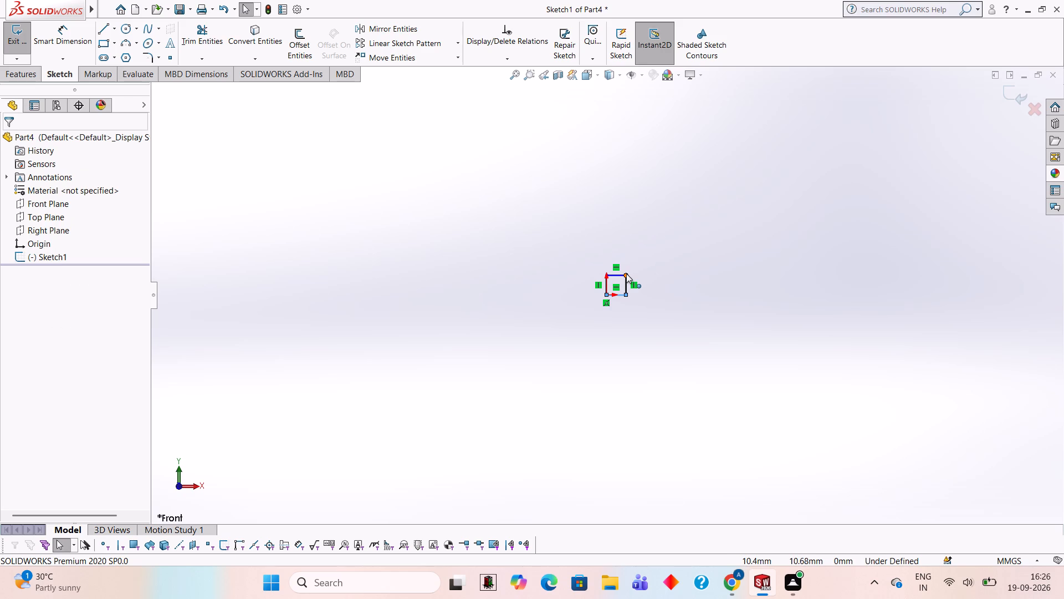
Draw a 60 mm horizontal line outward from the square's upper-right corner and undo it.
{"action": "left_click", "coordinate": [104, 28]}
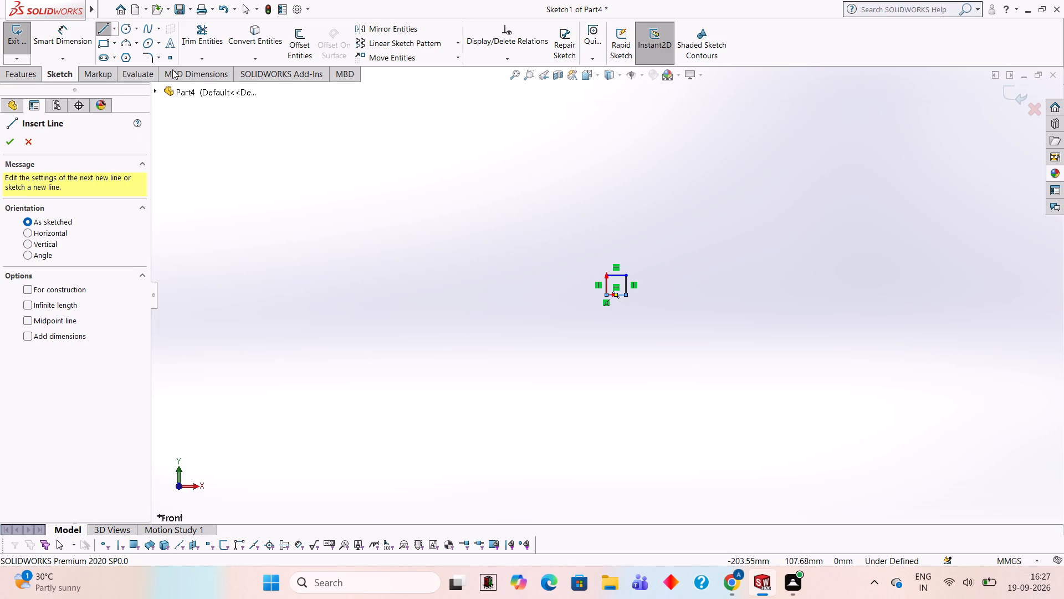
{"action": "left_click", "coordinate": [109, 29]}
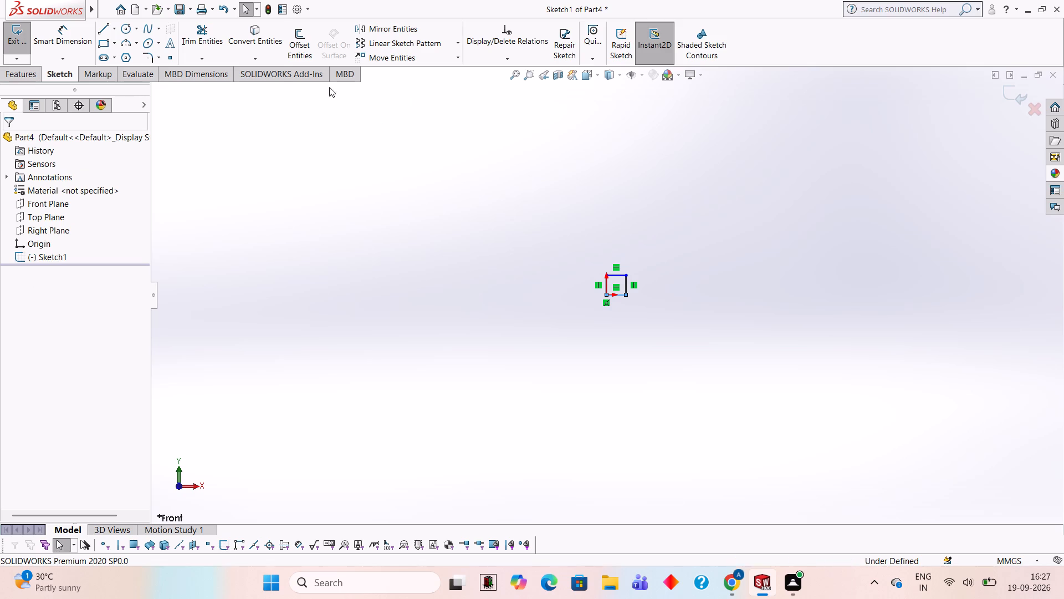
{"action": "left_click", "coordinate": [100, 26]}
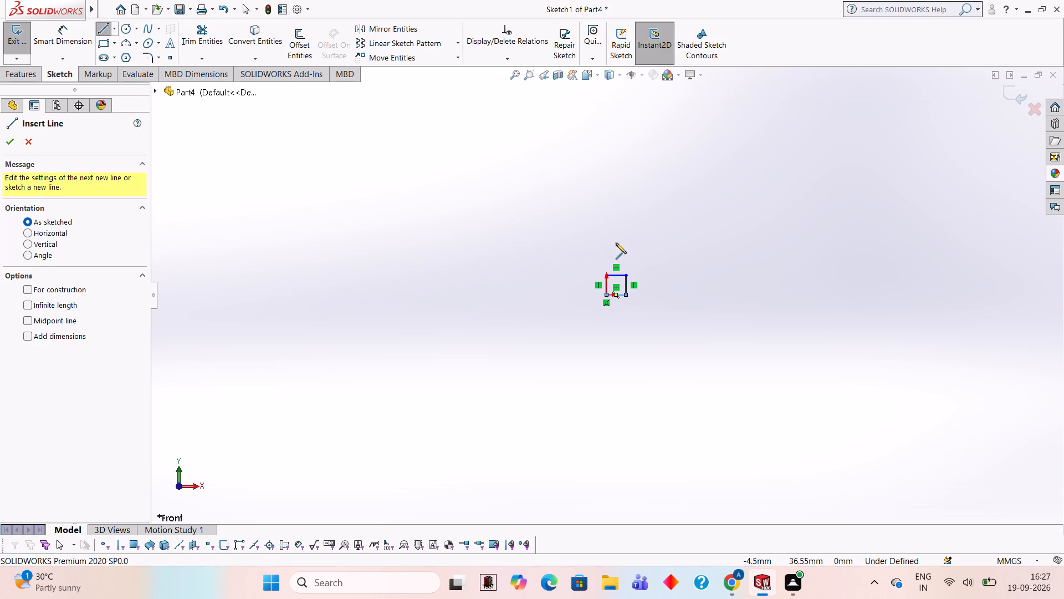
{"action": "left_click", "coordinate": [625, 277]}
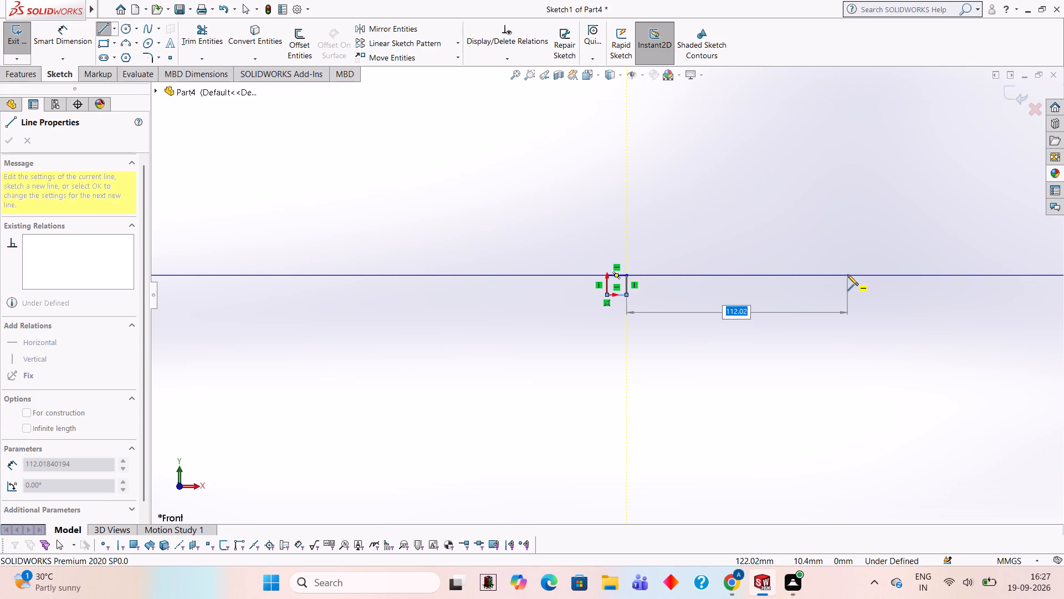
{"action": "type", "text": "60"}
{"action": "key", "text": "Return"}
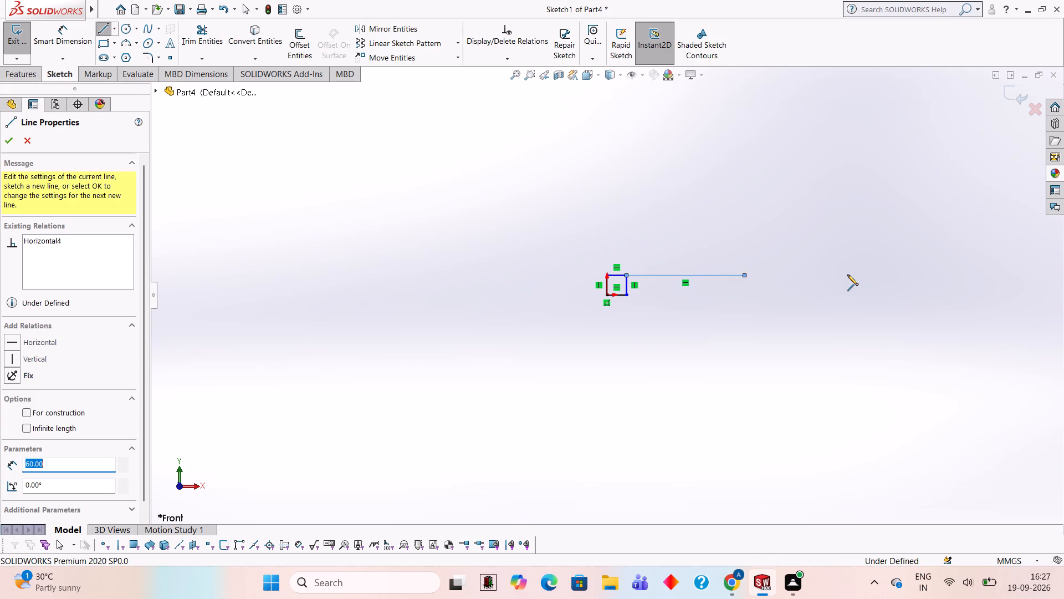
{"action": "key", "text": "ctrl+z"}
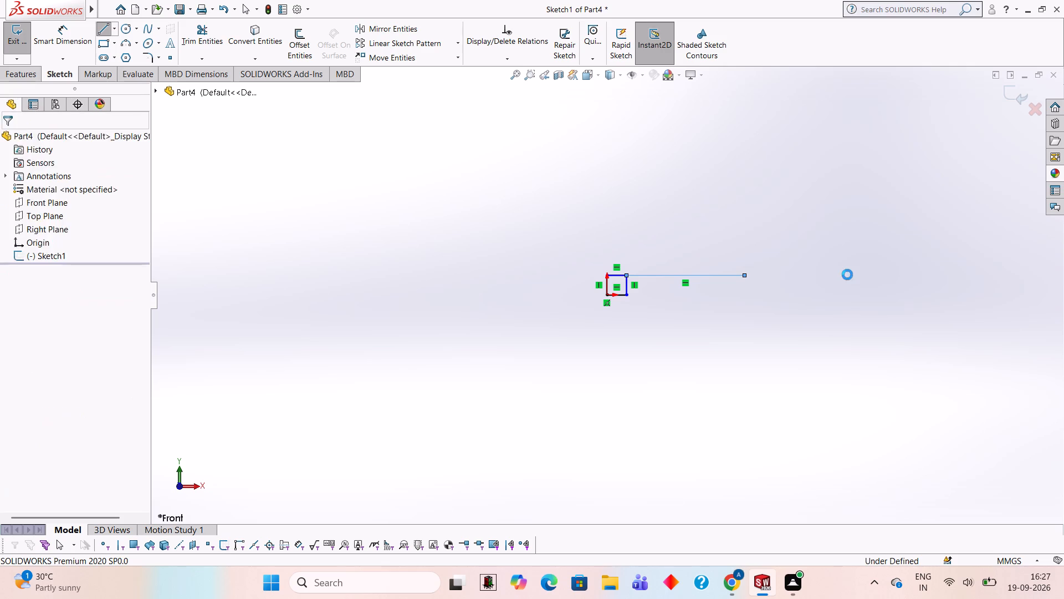
Draw a 110 mm by 10 mm rectangle with lines from the square's upper-right corner, closing at its lower-right corner.
{"action": "left_click", "coordinate": [102, 31]}
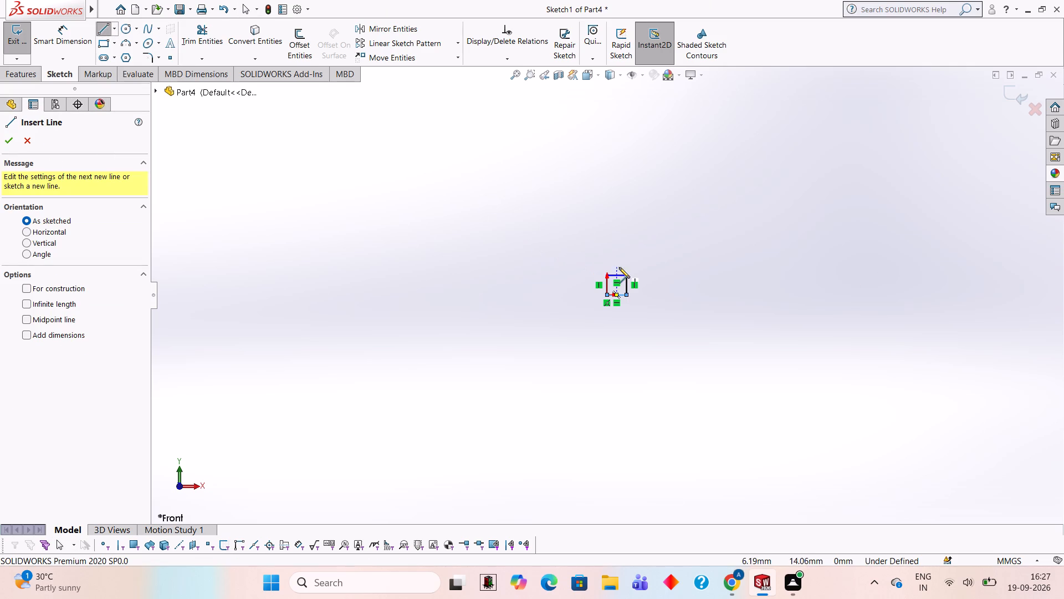
{"action": "left_click", "coordinate": [626, 275]}
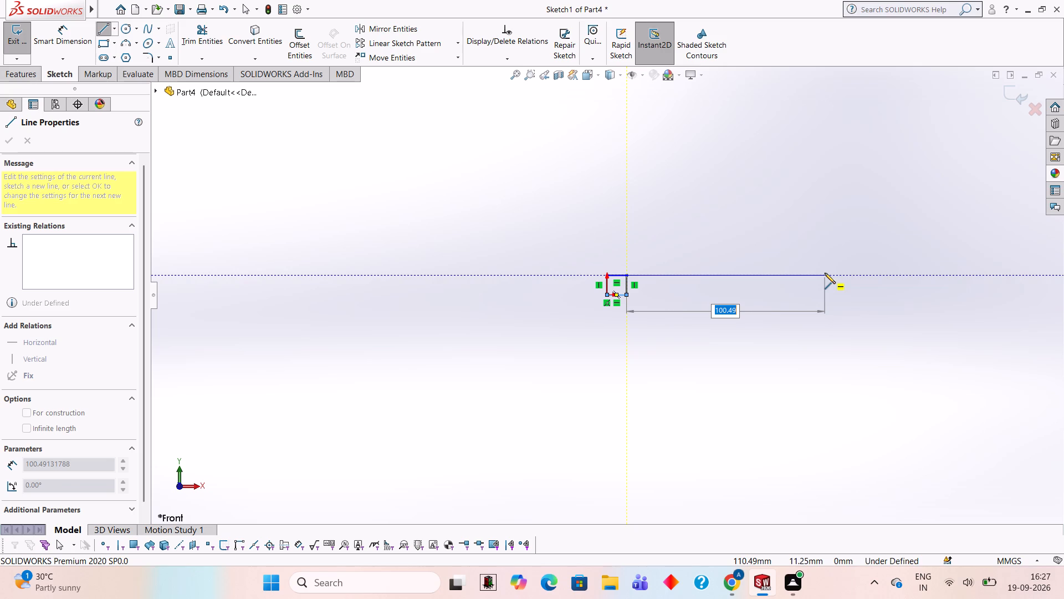
{"action": "key", "text": "1"}
{"action": "key", "text": "0"}
{"action": "key", "text": "BackSpace"}
{"action": "type", "text": "10"}
{"action": "key", "text": "Return"}
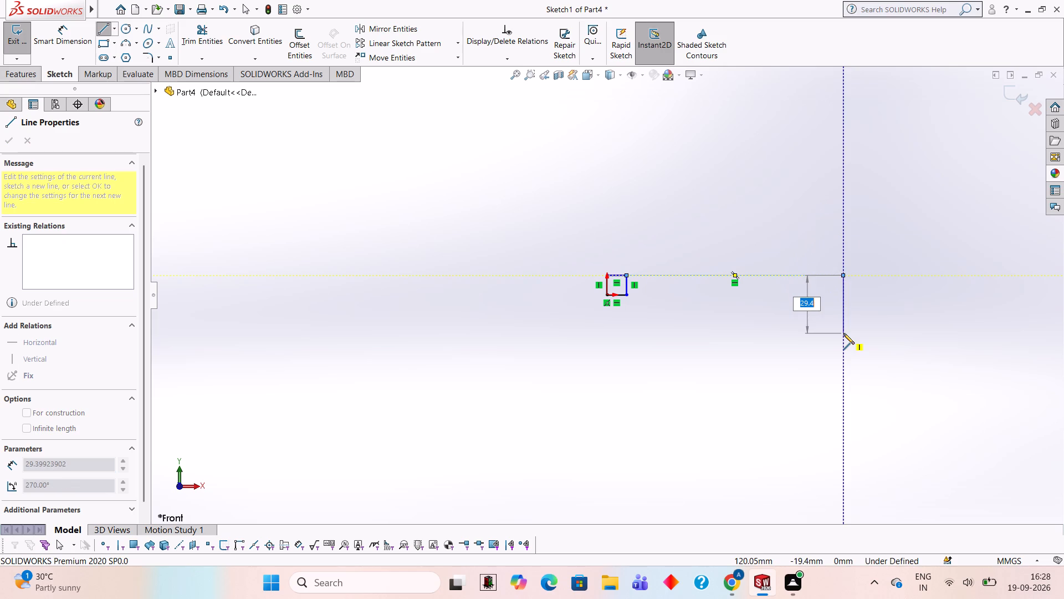
{"action": "type", "text": "10"}
{"action": "key", "text": "Return"}
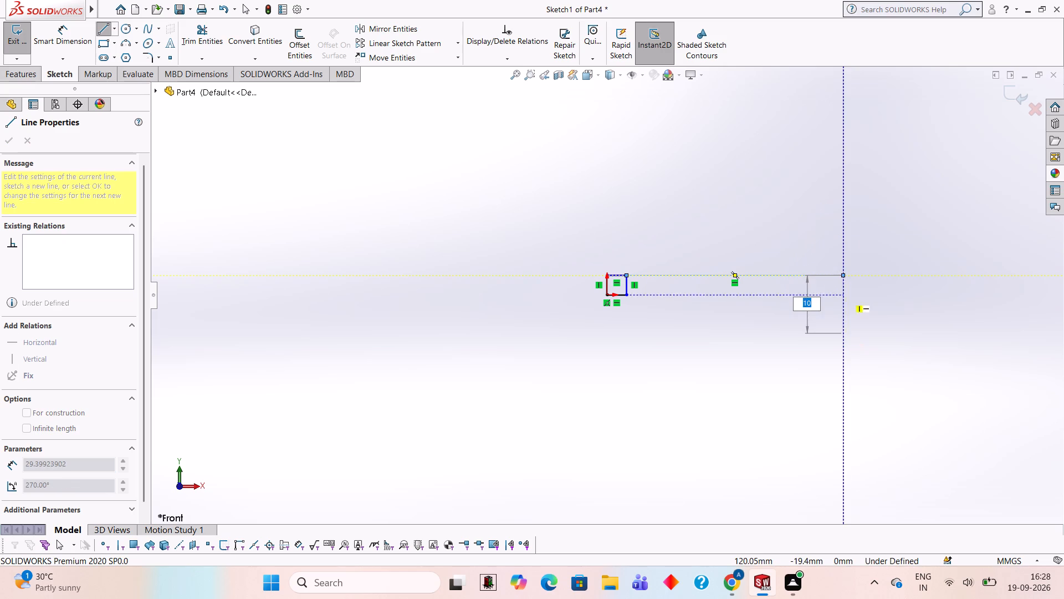
{"action": "left_click", "coordinate": [625, 297]}
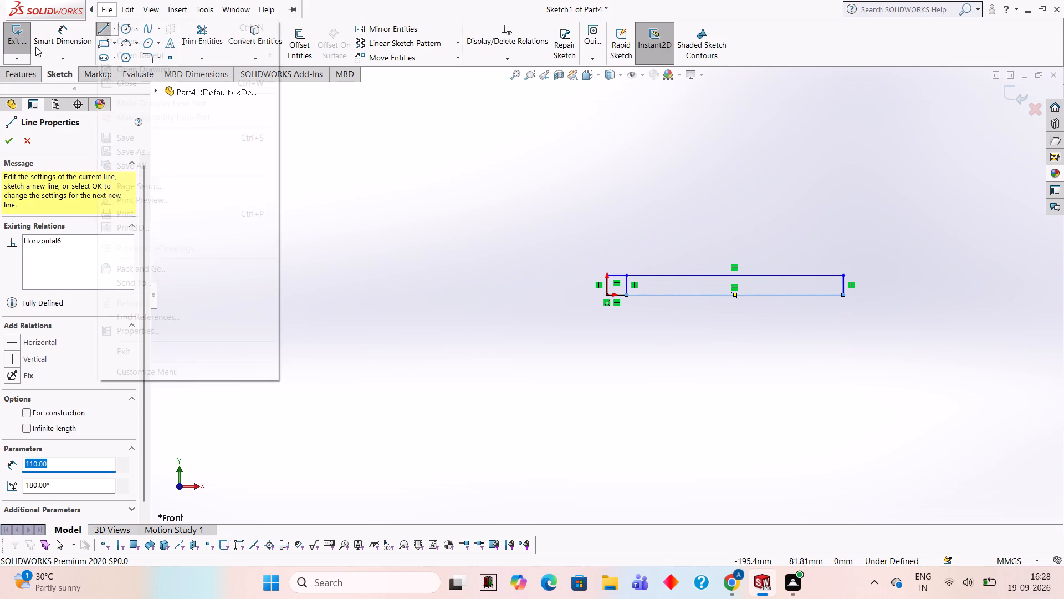
{"action": "left_click", "coordinate": [417, 166]}
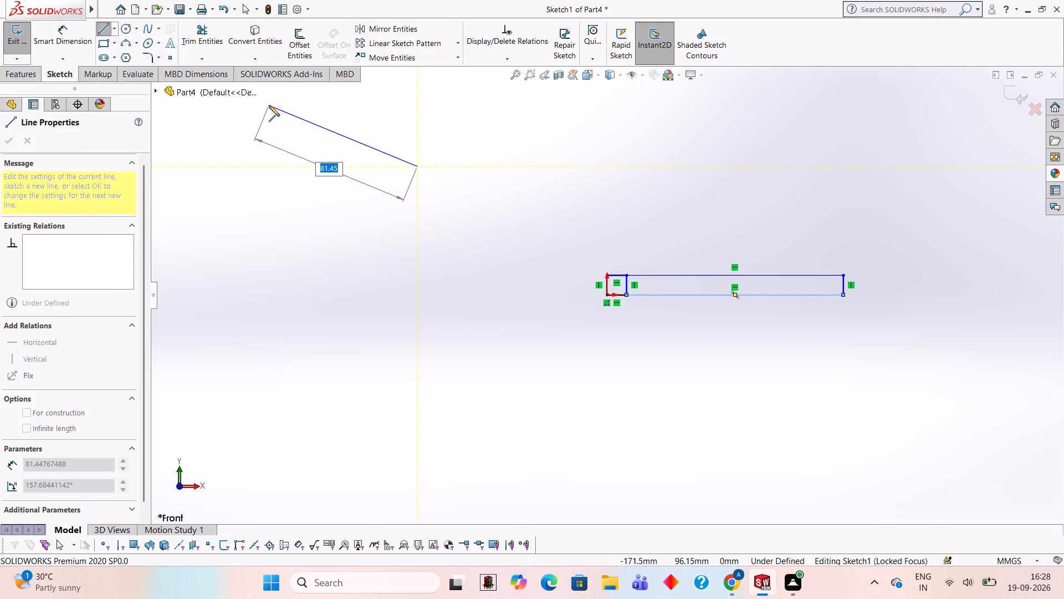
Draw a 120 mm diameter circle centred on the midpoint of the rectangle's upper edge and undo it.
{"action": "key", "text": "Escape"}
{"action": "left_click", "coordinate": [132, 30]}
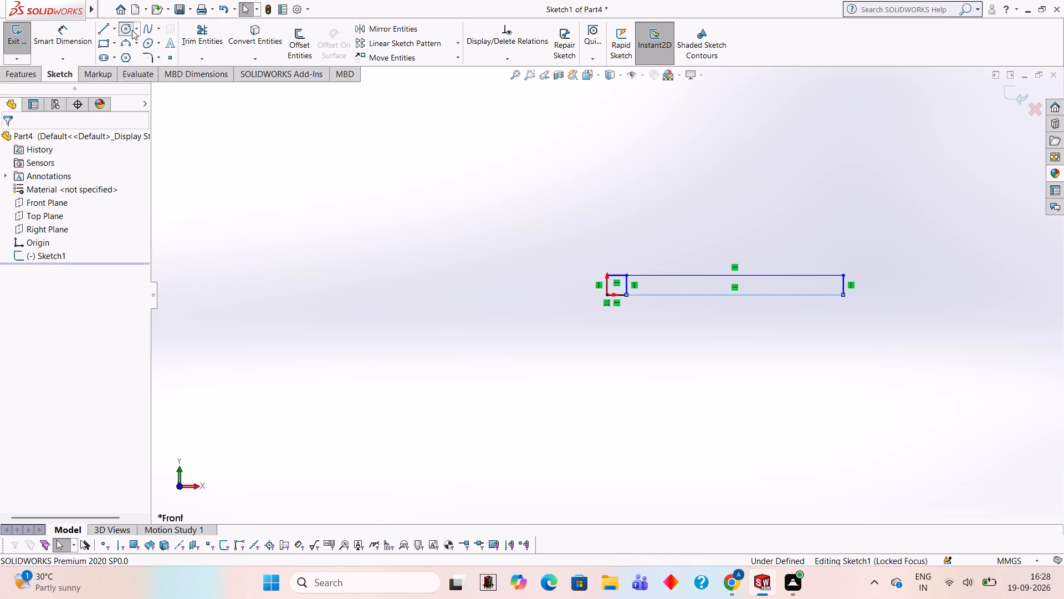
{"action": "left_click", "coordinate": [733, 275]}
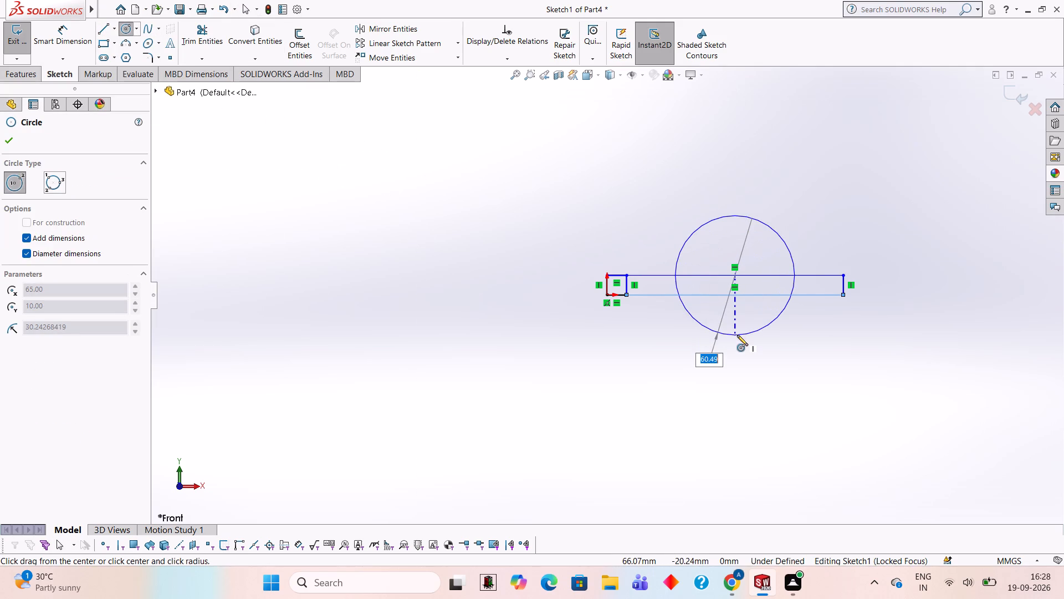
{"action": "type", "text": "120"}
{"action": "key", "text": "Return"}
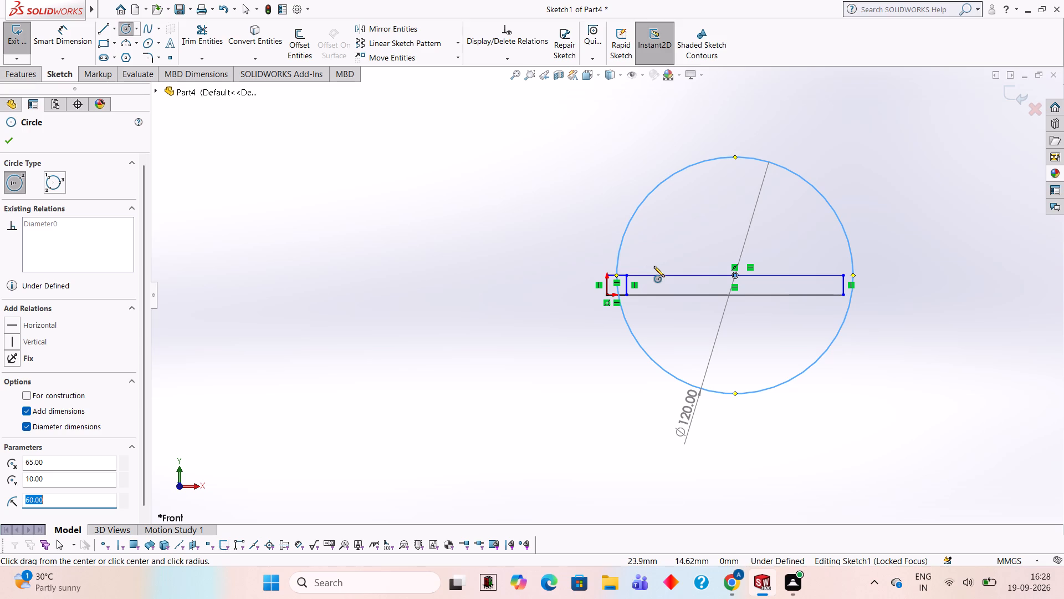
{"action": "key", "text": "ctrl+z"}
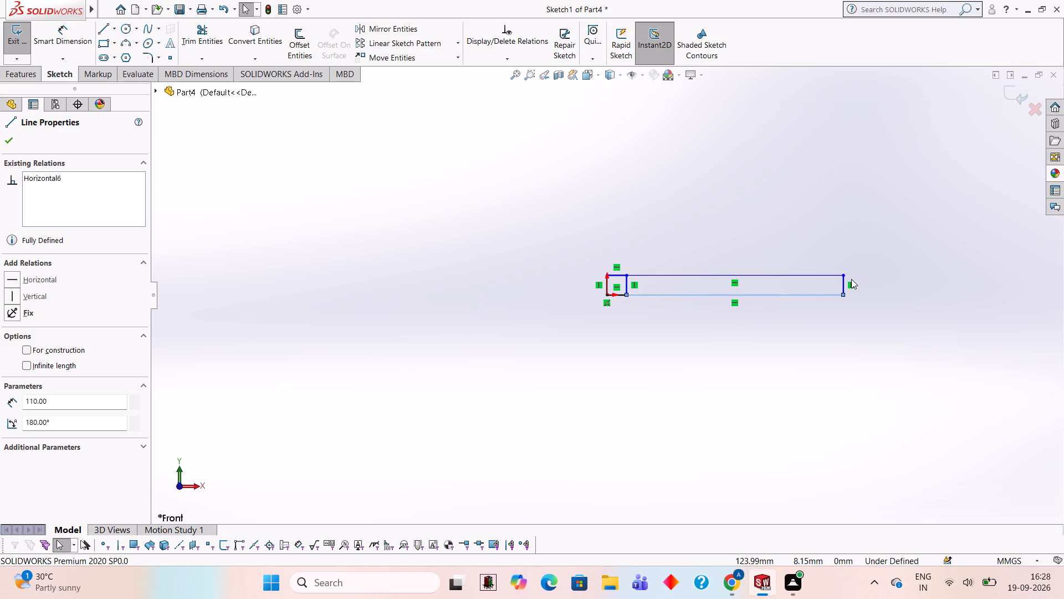
Delete the vertical line closing the rectangle's far end, opposite the square.
{"action": "left_click", "coordinate": [841, 289]}
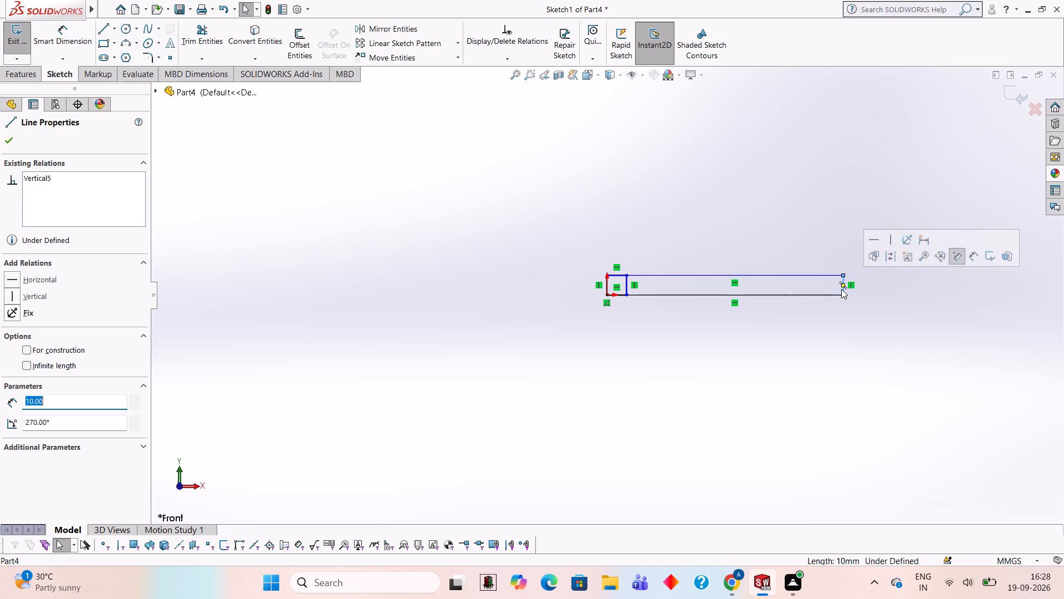
{"action": "key", "text": "Delete"}
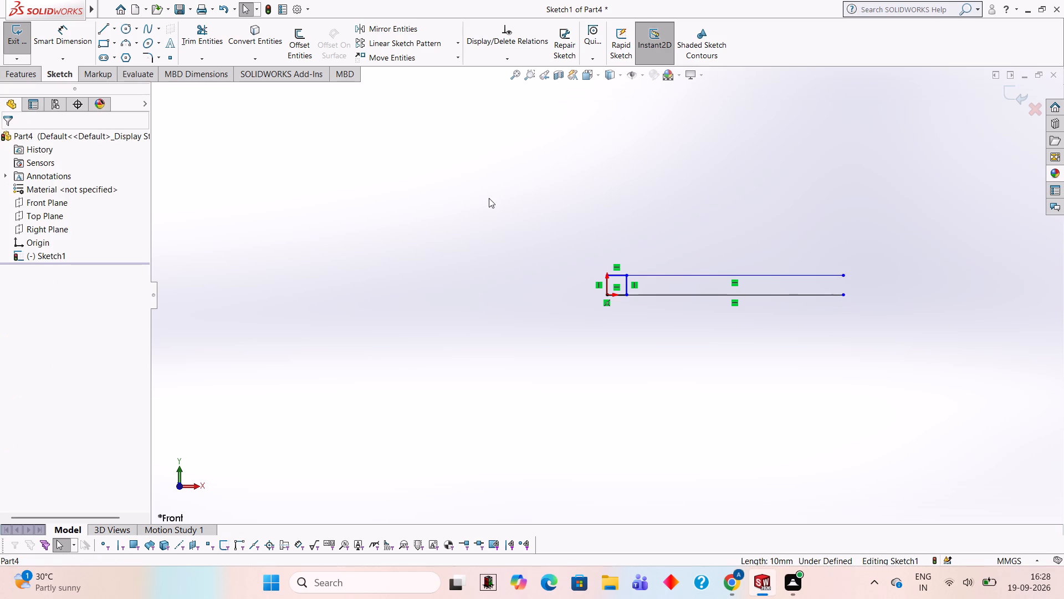
Draw three 10 mm lines from the open upper end, going outward, down and back to the lower line's endpoint.
{"action": "left_click", "coordinate": [103, 27]}
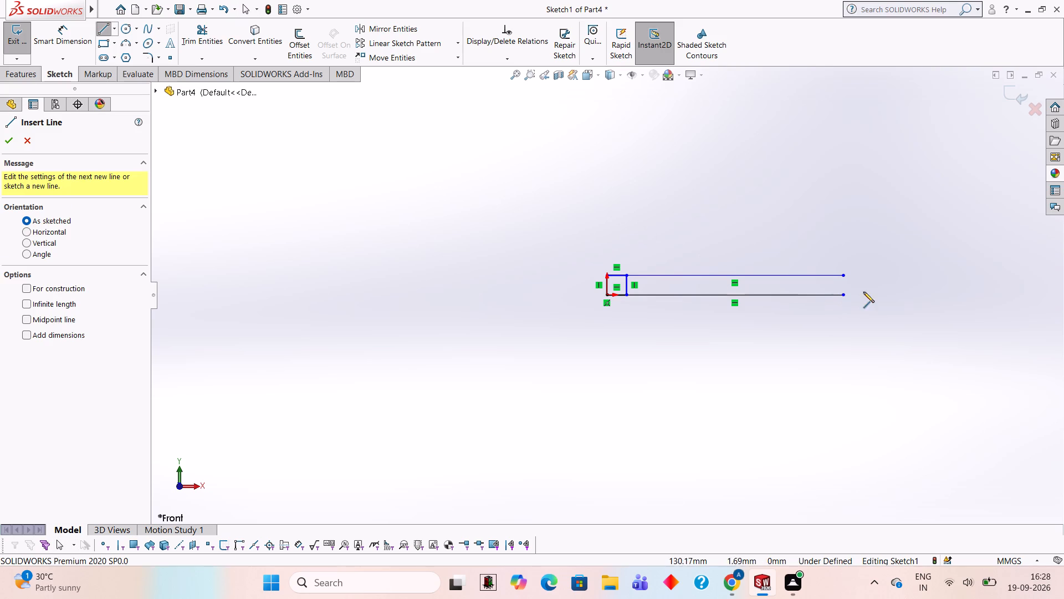
{"action": "left_click", "coordinate": [843, 276]}
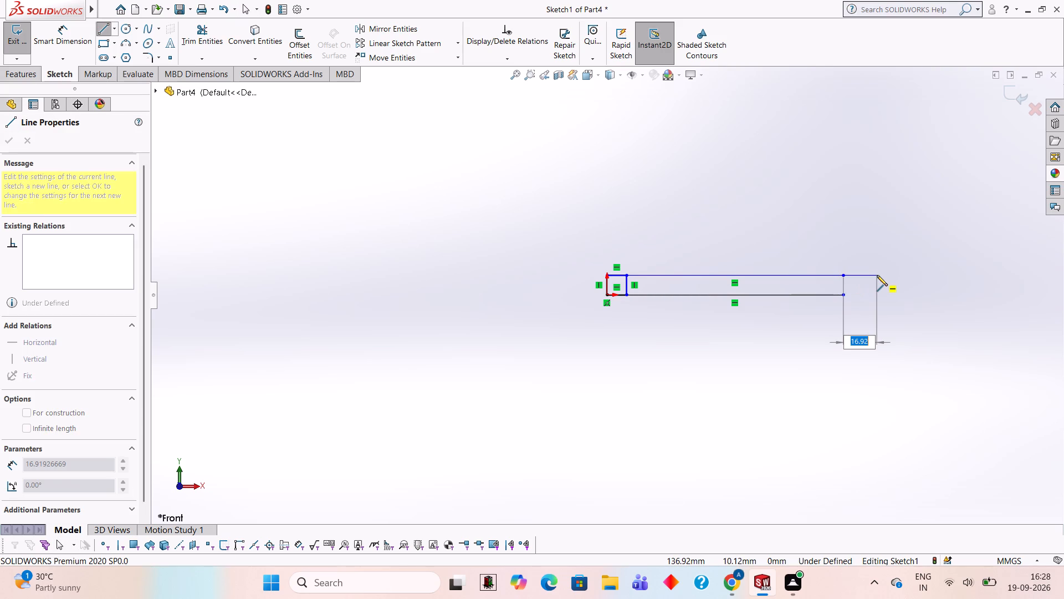
{"action": "type", "text": "10"}
{"action": "key", "text": "Return"}
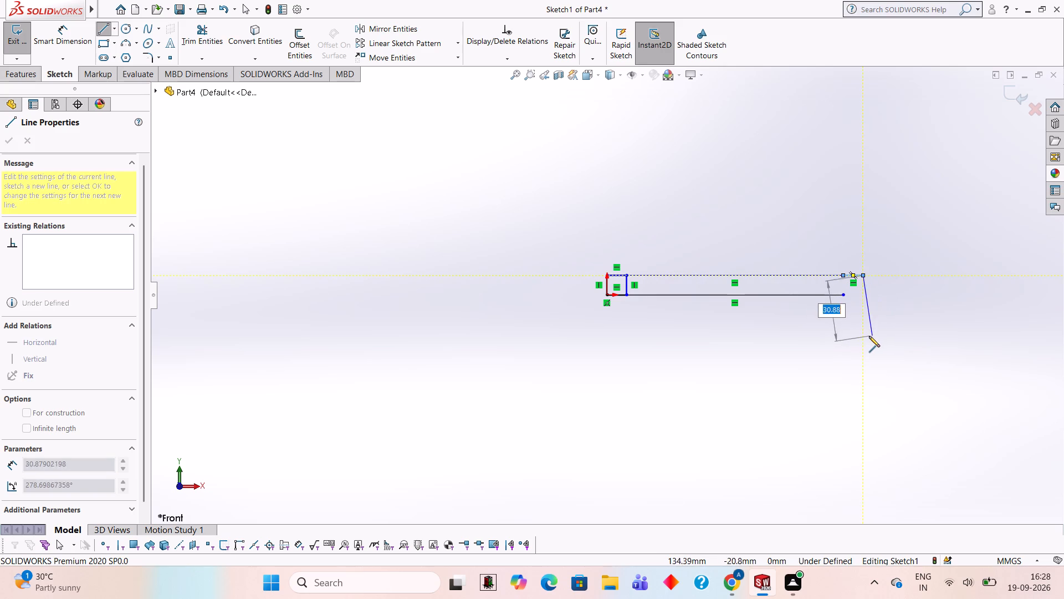
{"action": "type", "text": "10"}
{"action": "key", "text": "Return"}
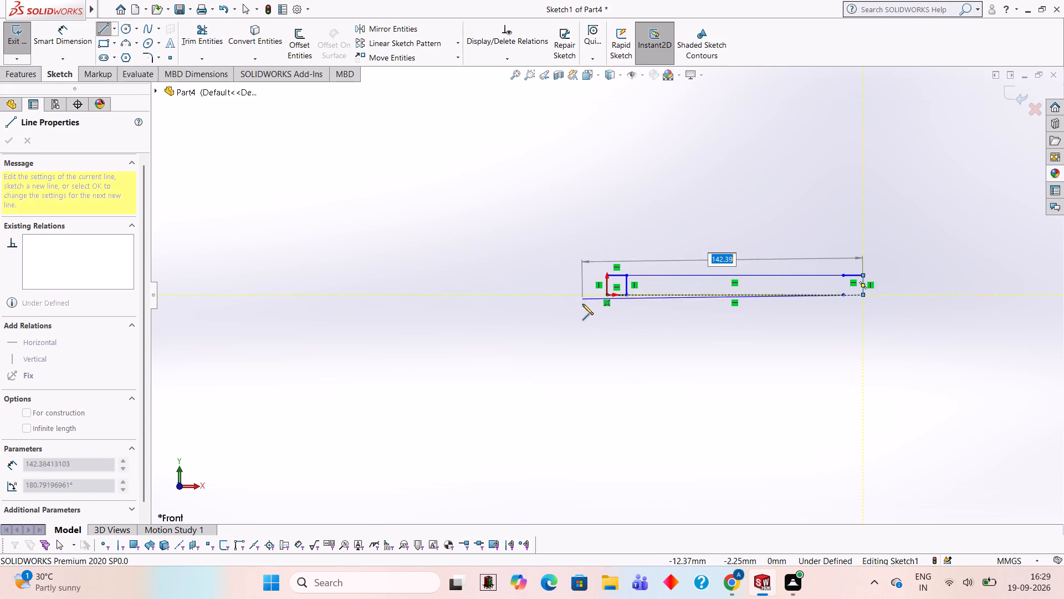
{"action": "type", "text": "10"}
{"action": "key", "text": "Return"}
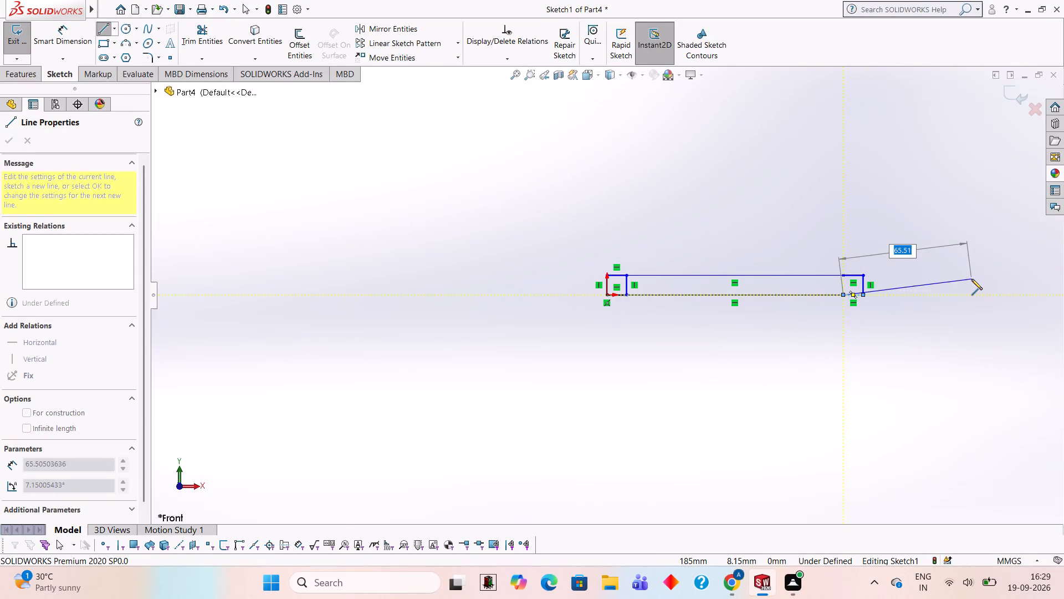
{"action": "key", "text": "Escape"}
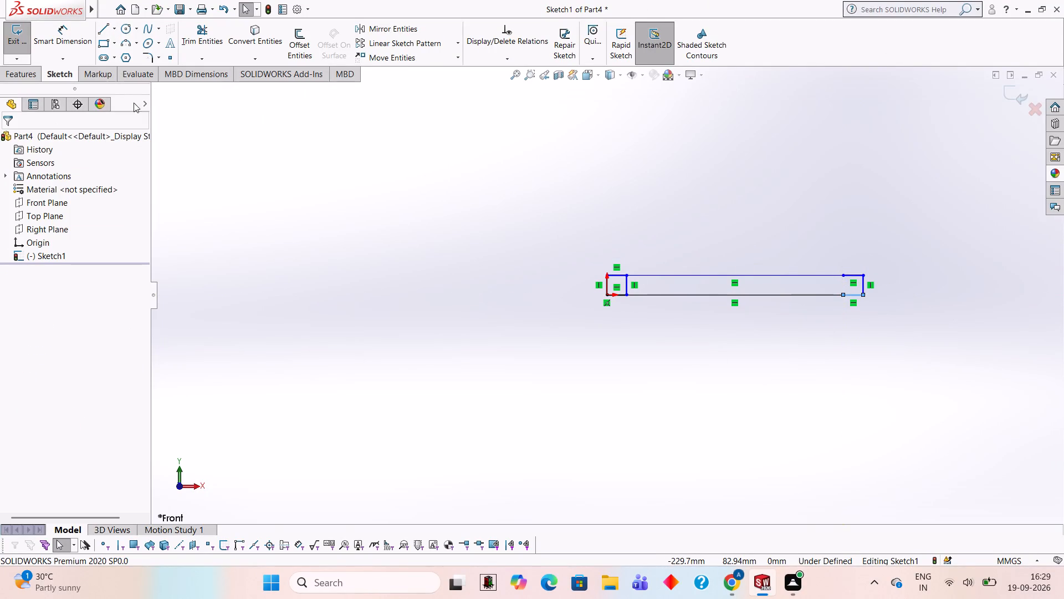
Trim away the vertical line dividing the origin square from the long rectangle.
{"action": "left_click", "coordinate": [211, 49]}
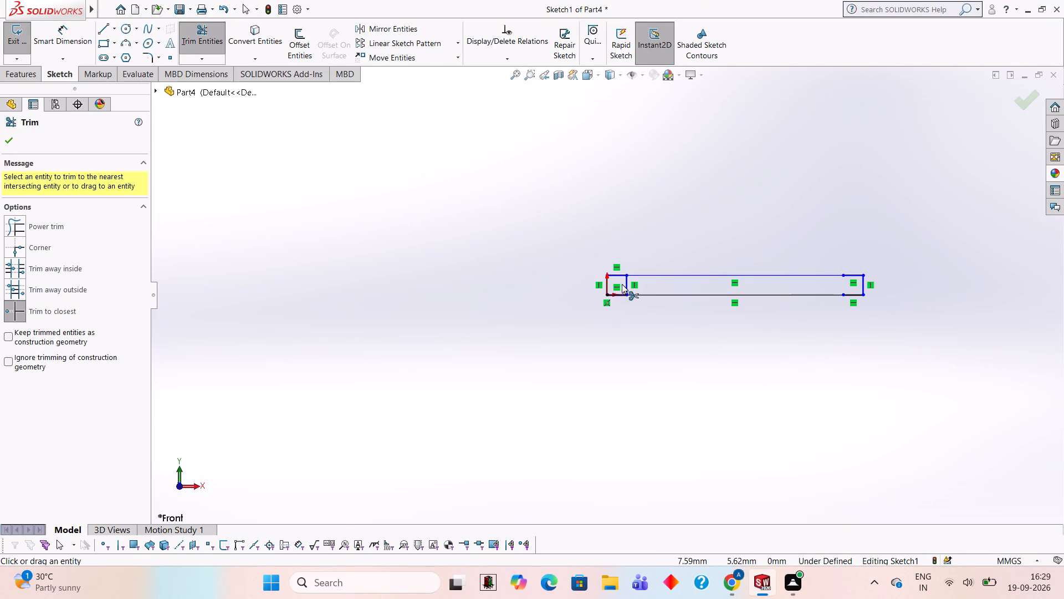
{"action": "left_click", "coordinate": [625, 284]}
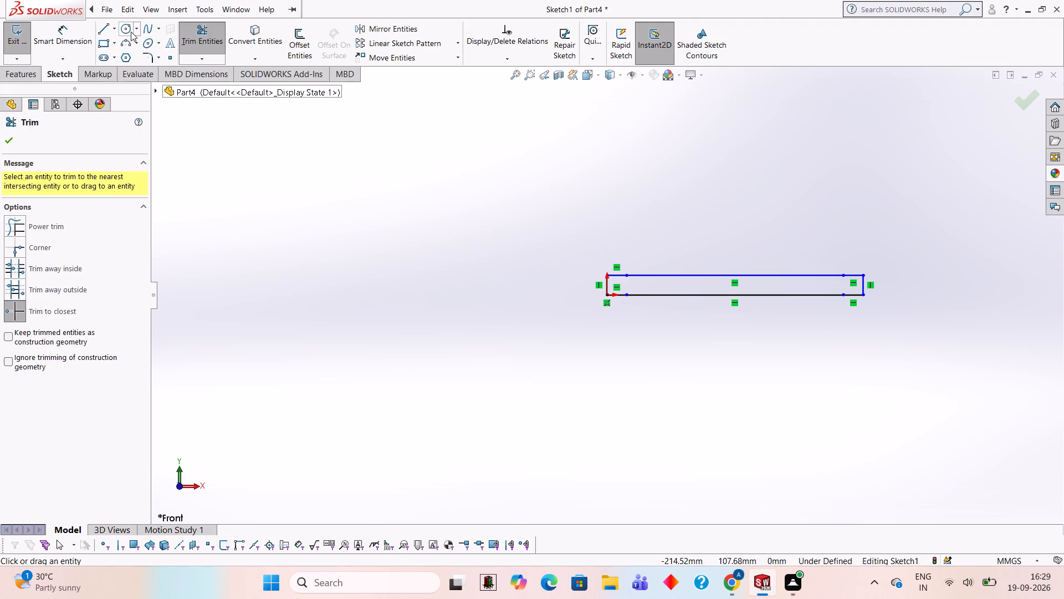
Draw a 120 mm diameter circle centred on the midpoint of the 110 mm upper line.
{"action": "left_click", "coordinate": [131, 32]}
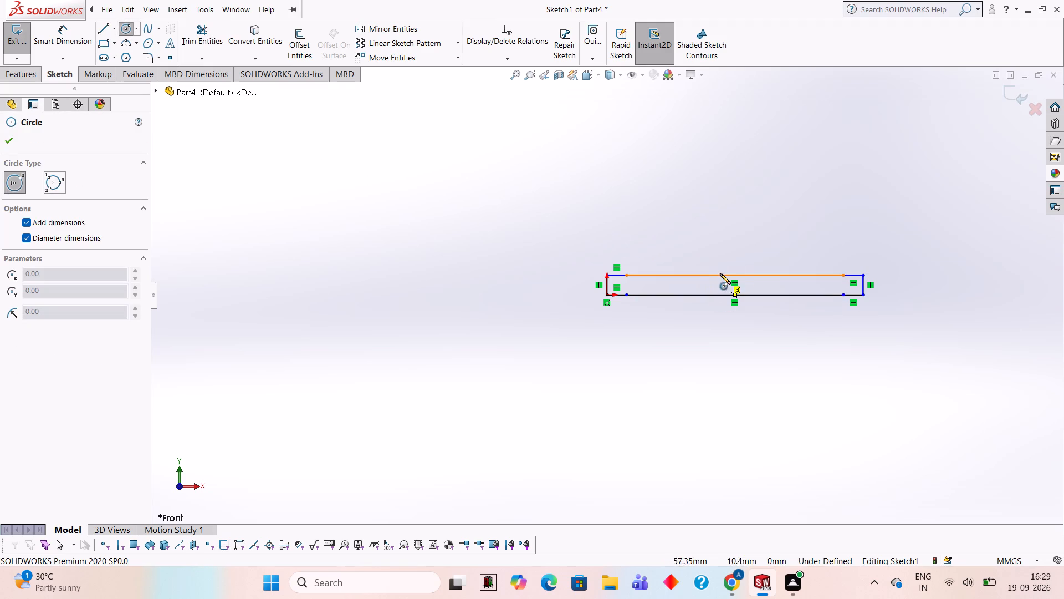
{"action": "left_click", "coordinate": [735, 273]}
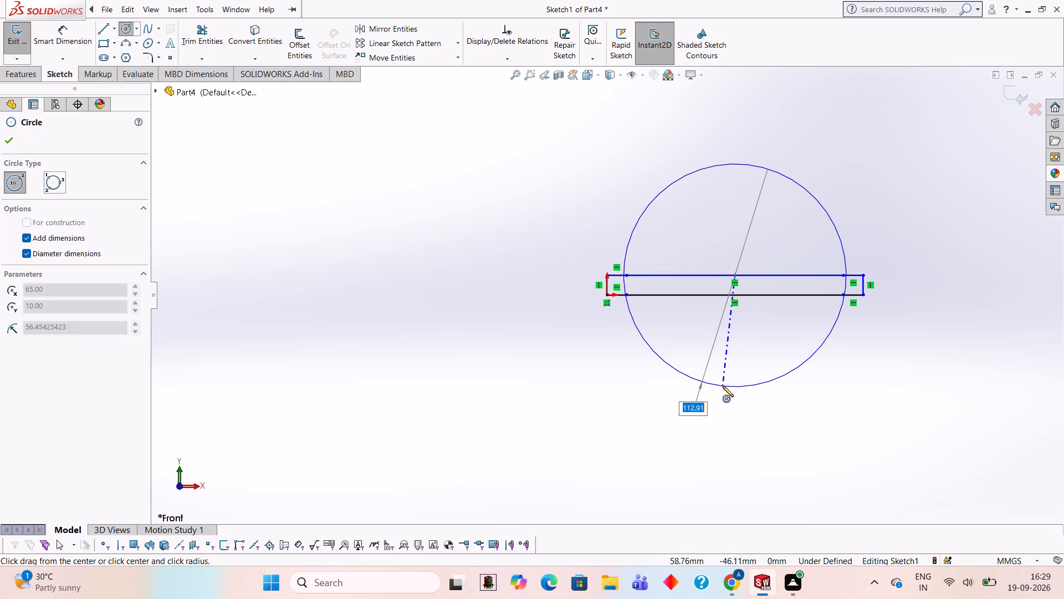
{"action": "type", "text": "120"}
{"action": "key", "text": "Return"}
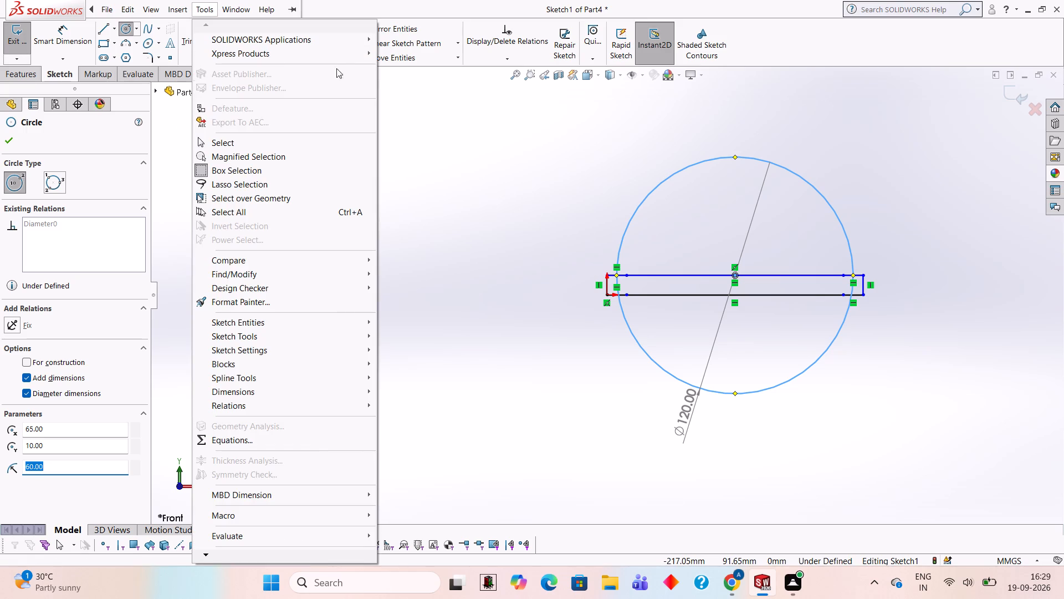
{"action": "left_click", "coordinate": [433, 96]}
{"action": "key", "text": "Escape"}
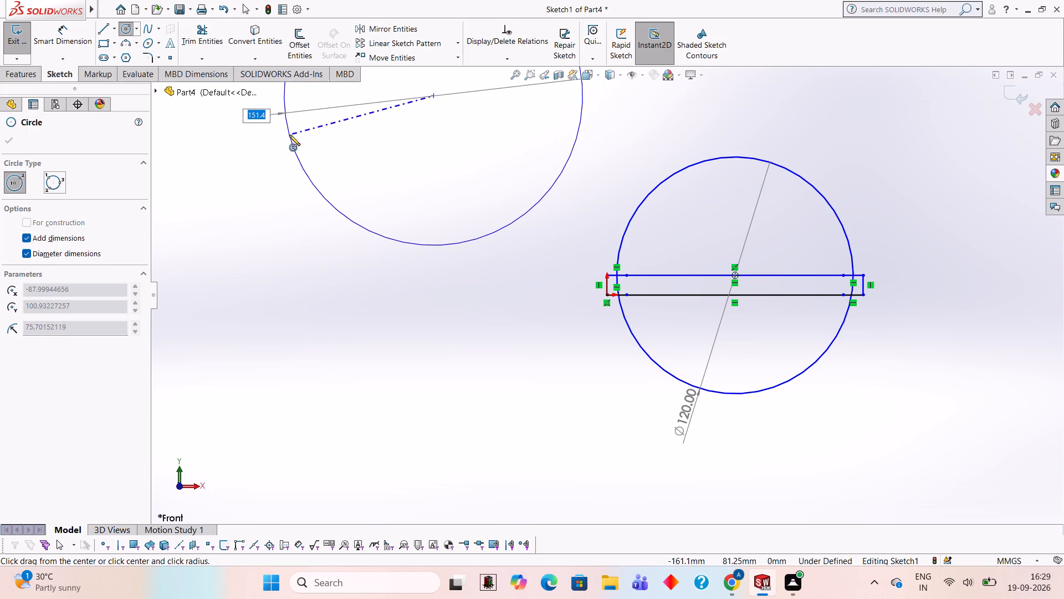
Trim the circle's arc below the bar and all horizontal line segments inside the circle, keeping the upper arc and both small end tabs.
{"action": "left_click", "coordinate": [218, 33]}
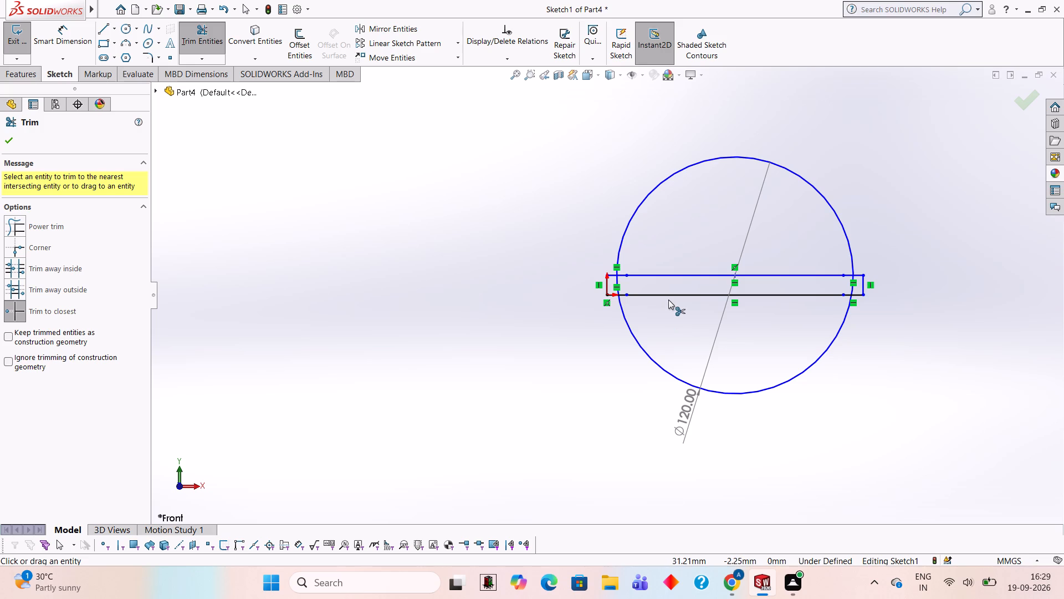
{"action": "left_click", "coordinate": [640, 348]}
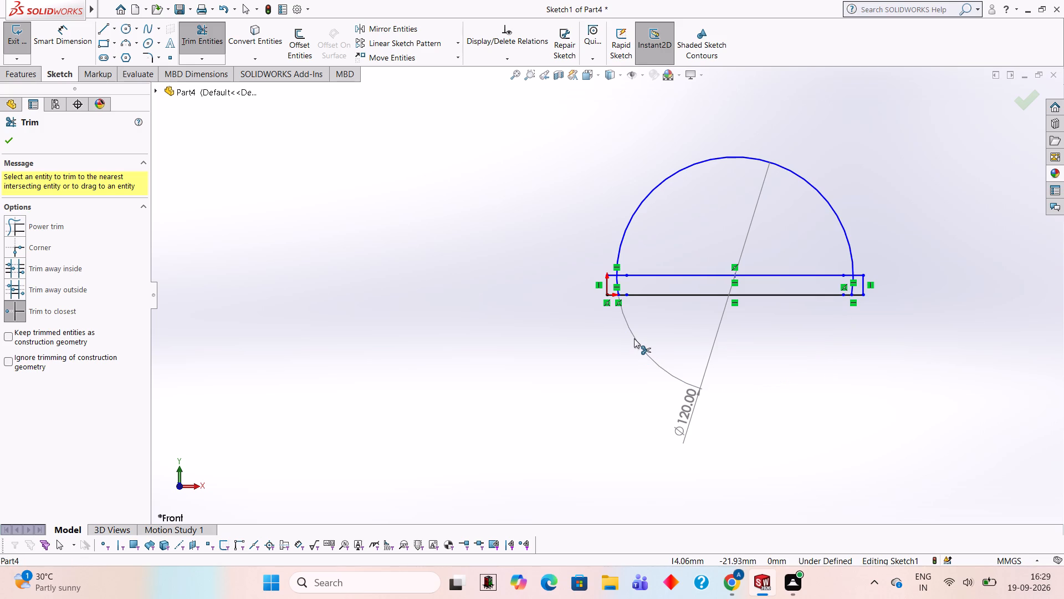
{"action": "left_click", "coordinate": [621, 276]}
{"action": "left_click", "coordinate": [646, 274]}
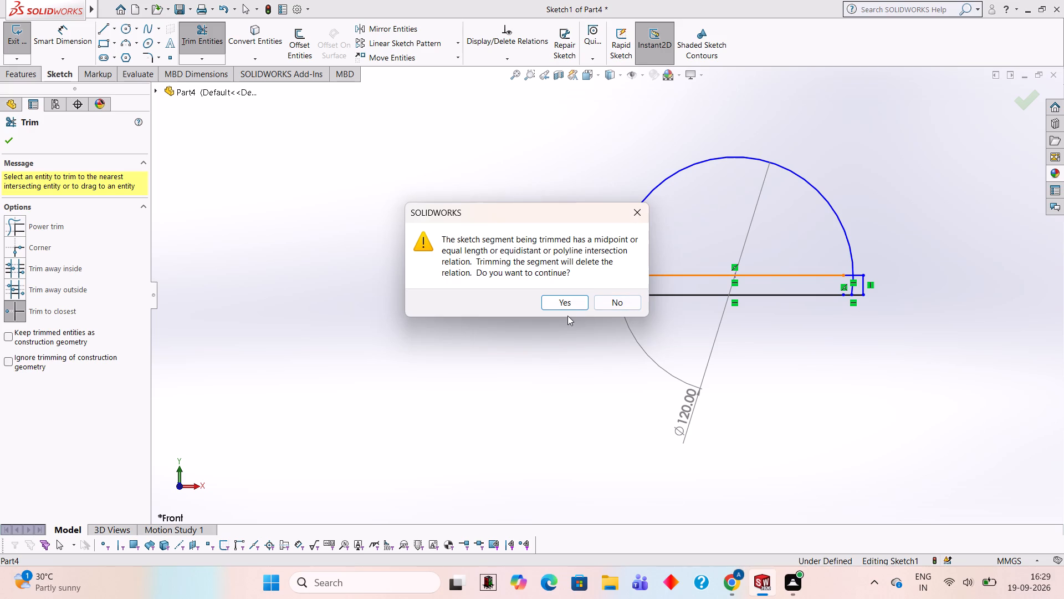
{"action": "left_click", "coordinate": [569, 304]}
{"action": "left_click", "coordinate": [679, 296]}
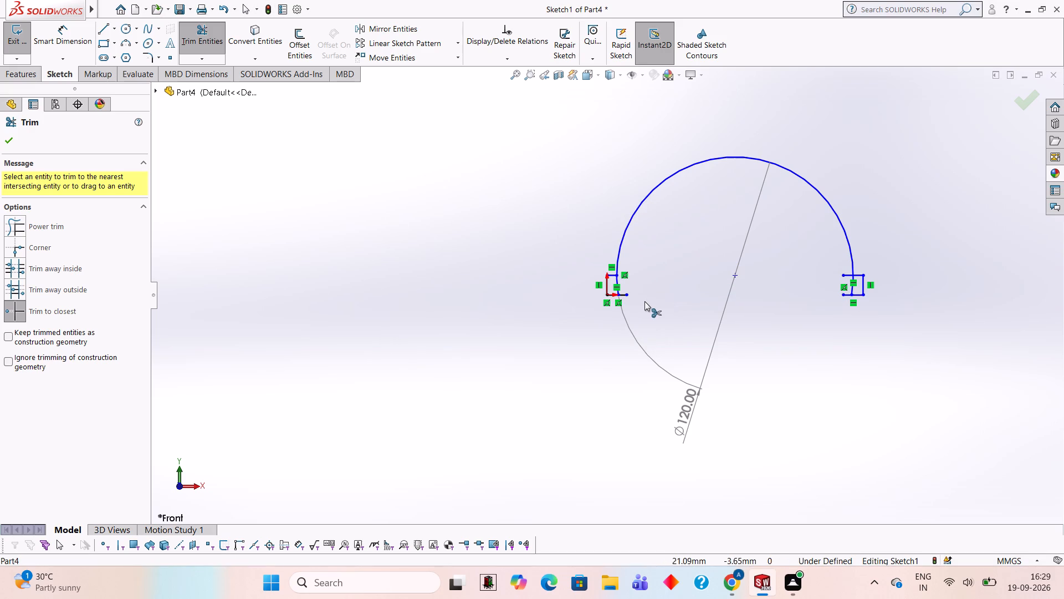
{"action": "left_click", "coordinate": [622, 297]}
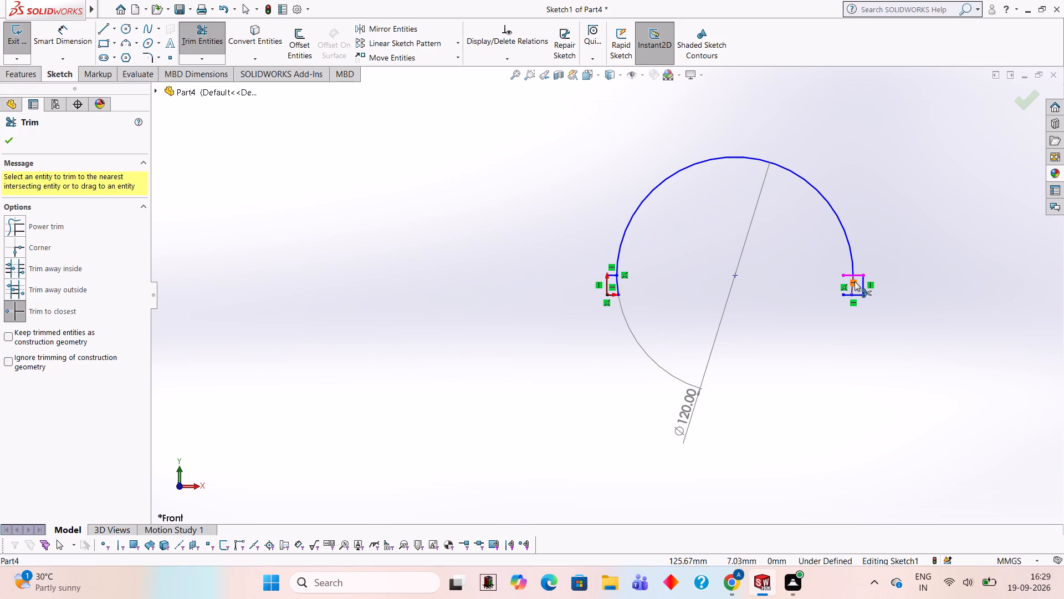
{"action": "left_click", "coordinate": [844, 276]}
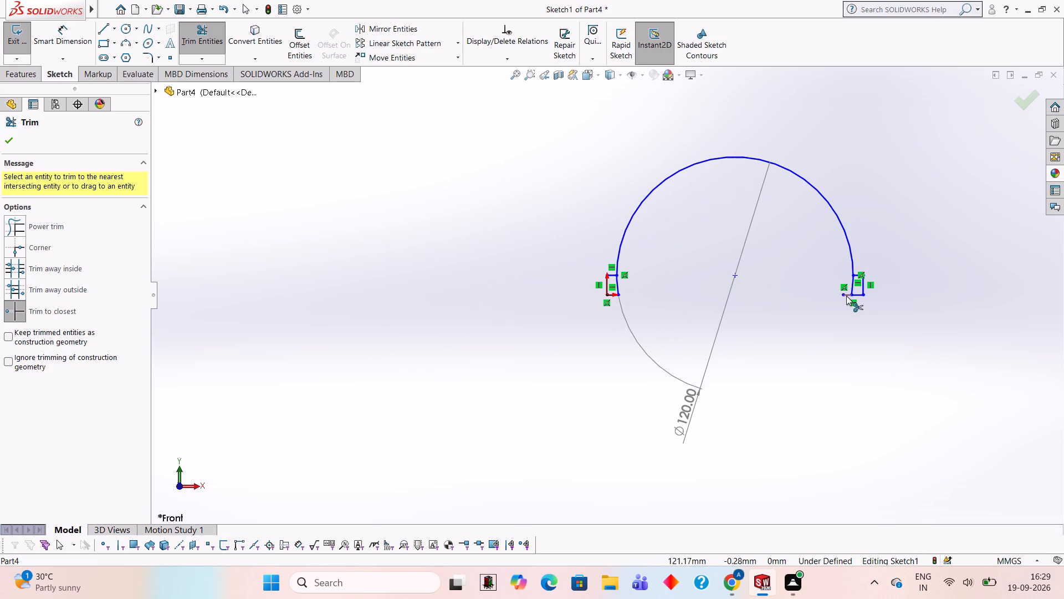
{"action": "left_click", "coordinate": [846, 296]}
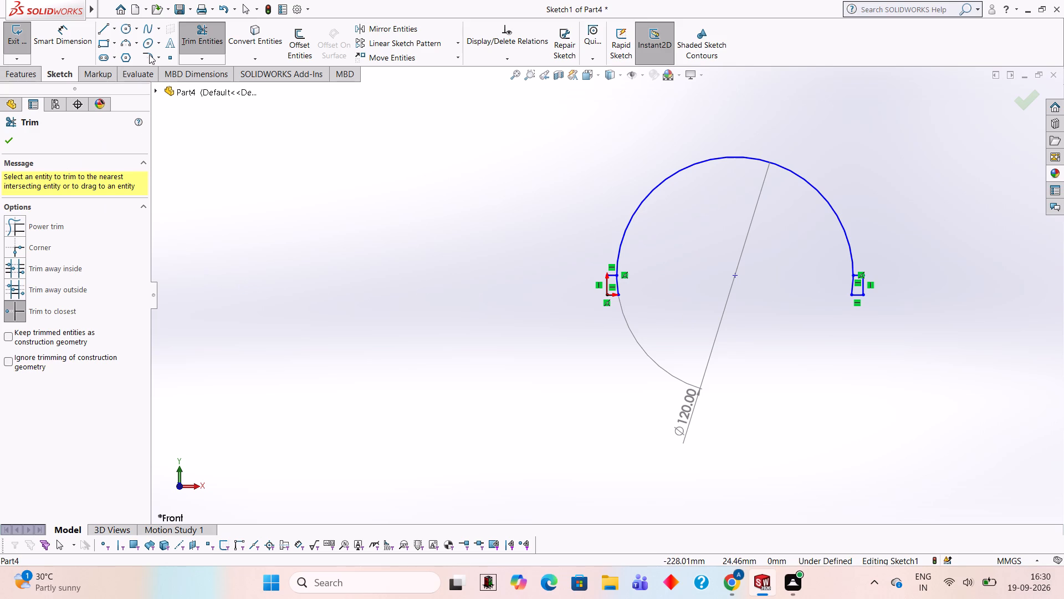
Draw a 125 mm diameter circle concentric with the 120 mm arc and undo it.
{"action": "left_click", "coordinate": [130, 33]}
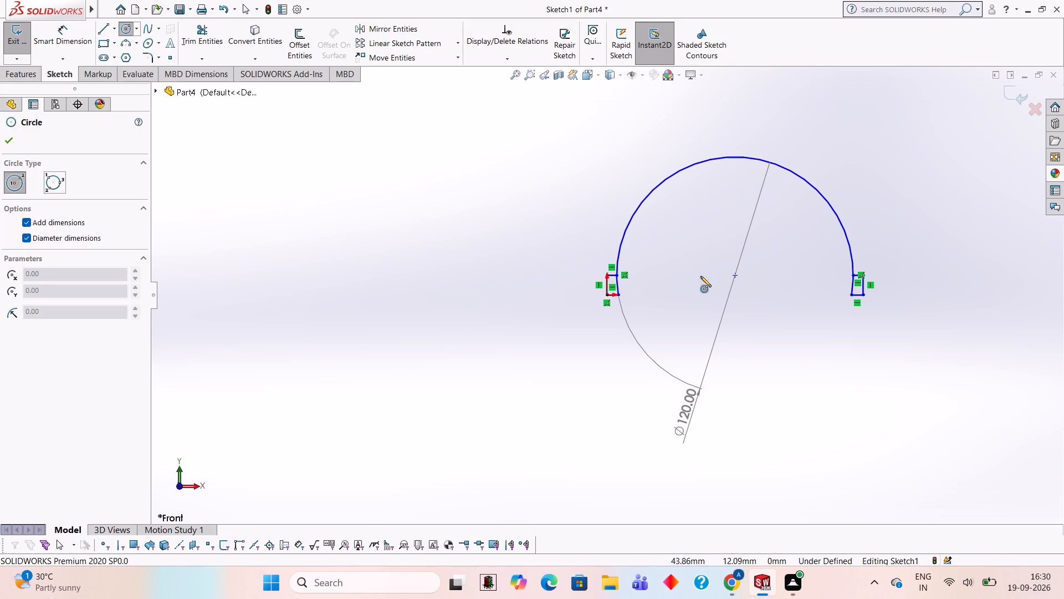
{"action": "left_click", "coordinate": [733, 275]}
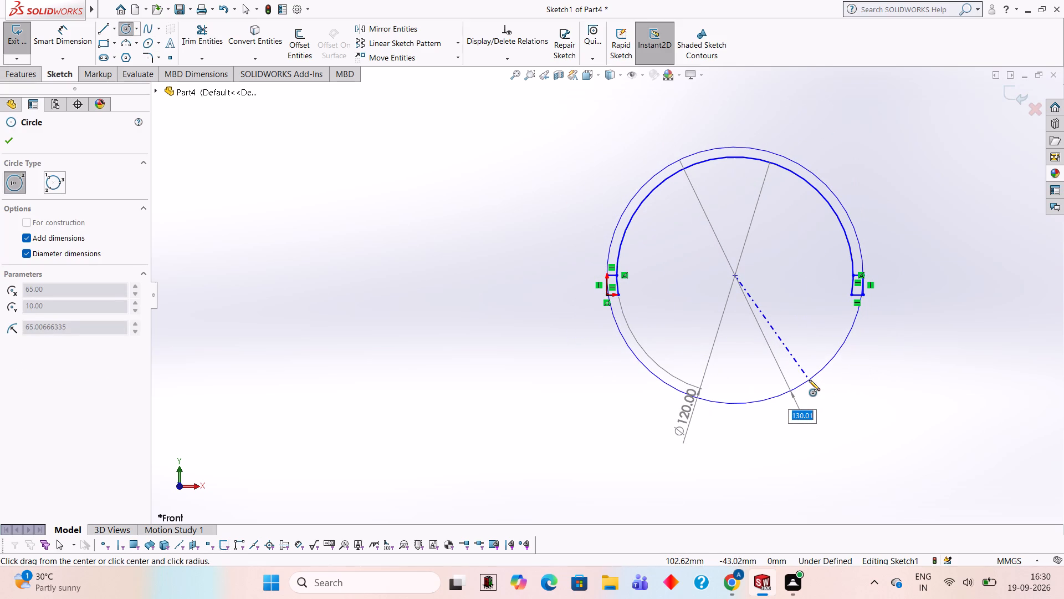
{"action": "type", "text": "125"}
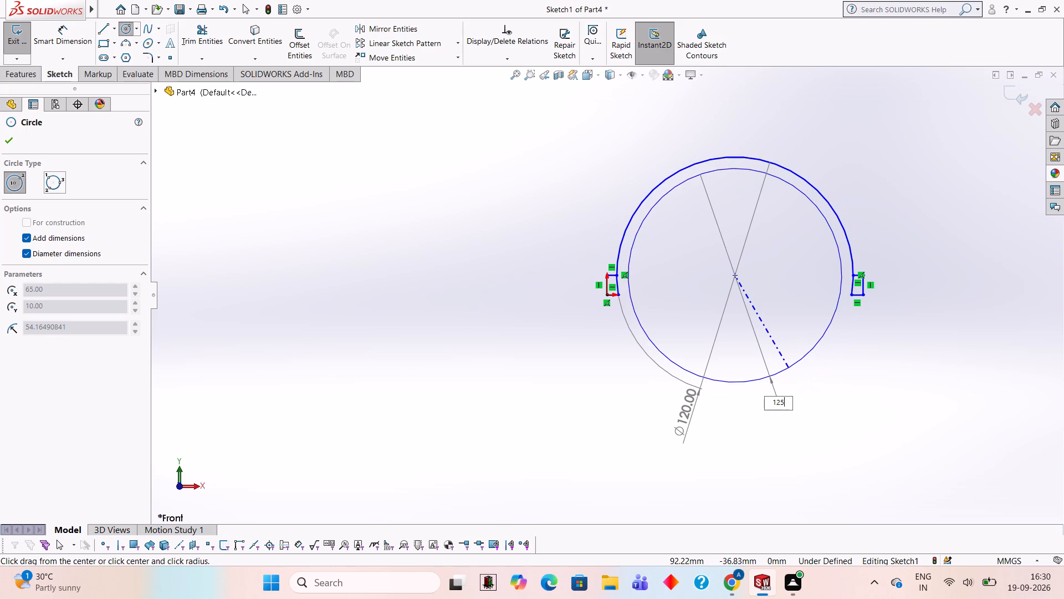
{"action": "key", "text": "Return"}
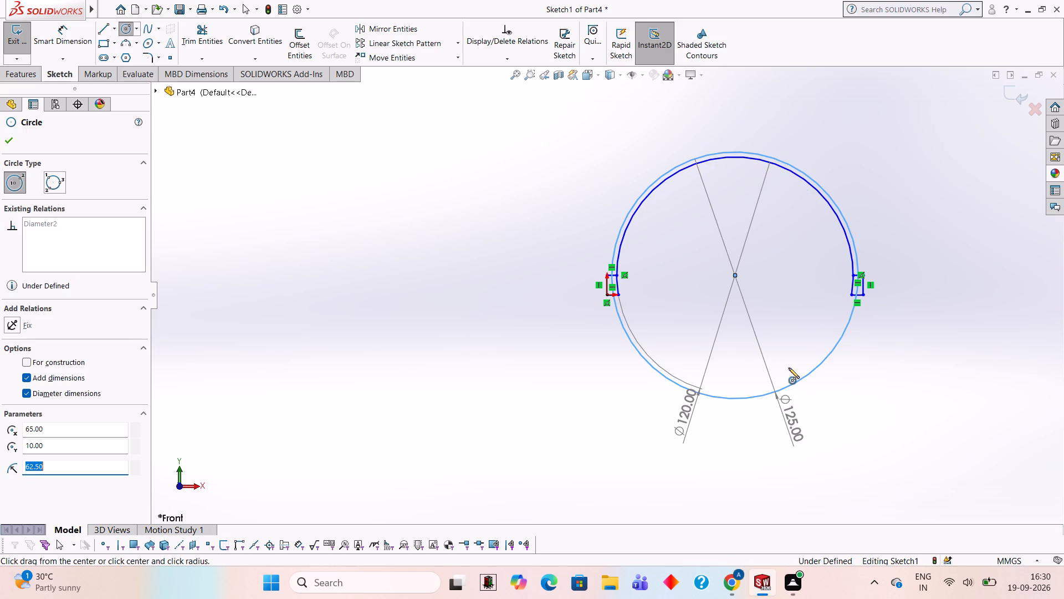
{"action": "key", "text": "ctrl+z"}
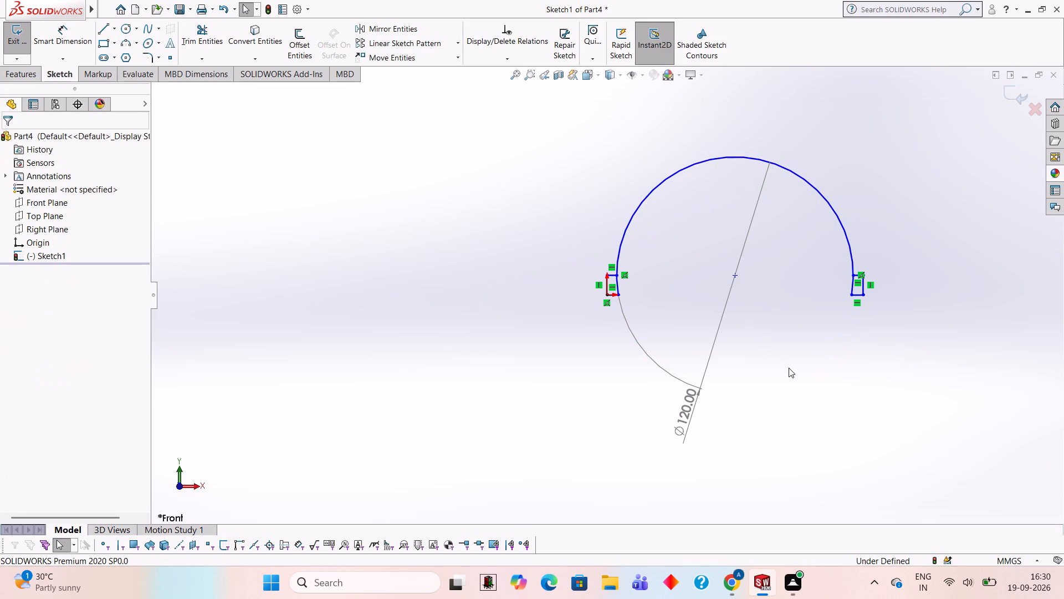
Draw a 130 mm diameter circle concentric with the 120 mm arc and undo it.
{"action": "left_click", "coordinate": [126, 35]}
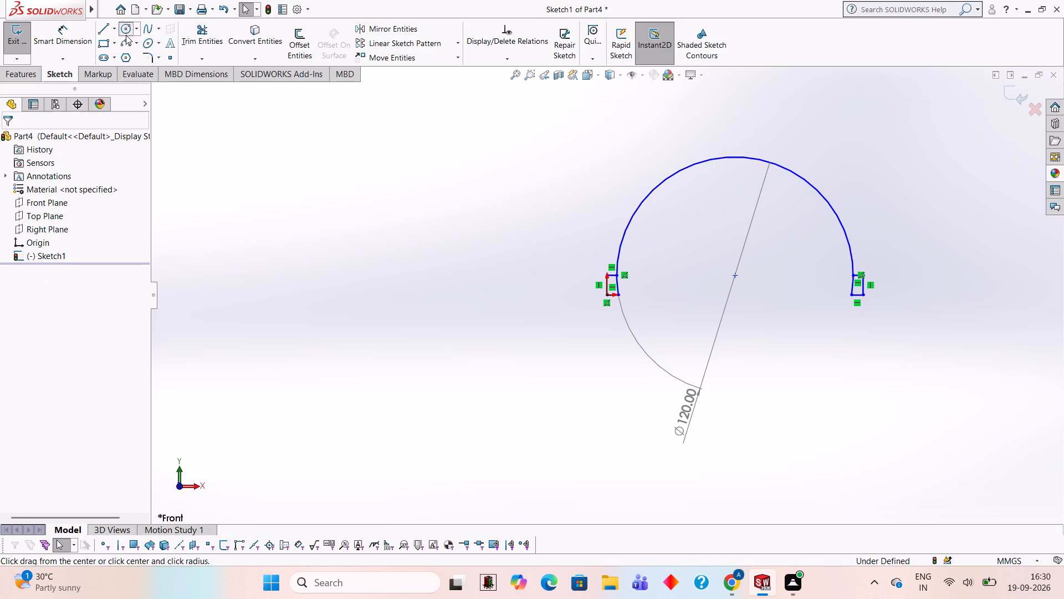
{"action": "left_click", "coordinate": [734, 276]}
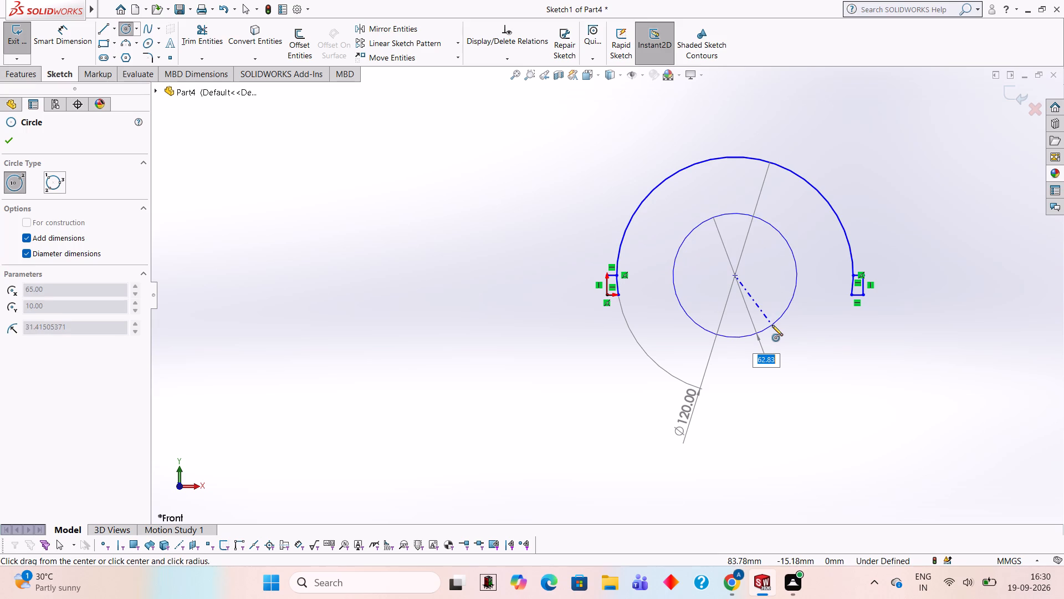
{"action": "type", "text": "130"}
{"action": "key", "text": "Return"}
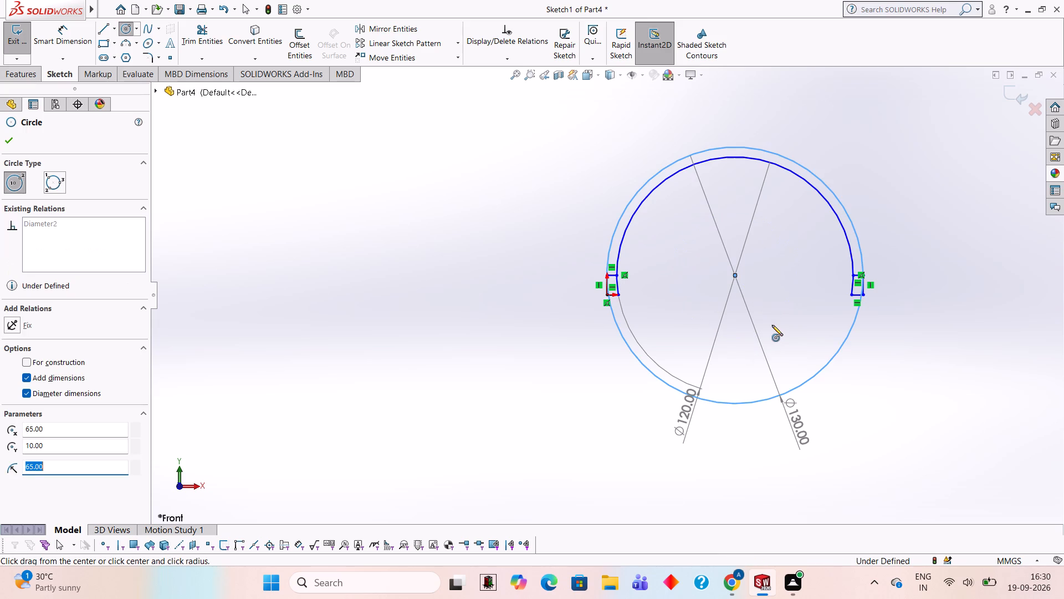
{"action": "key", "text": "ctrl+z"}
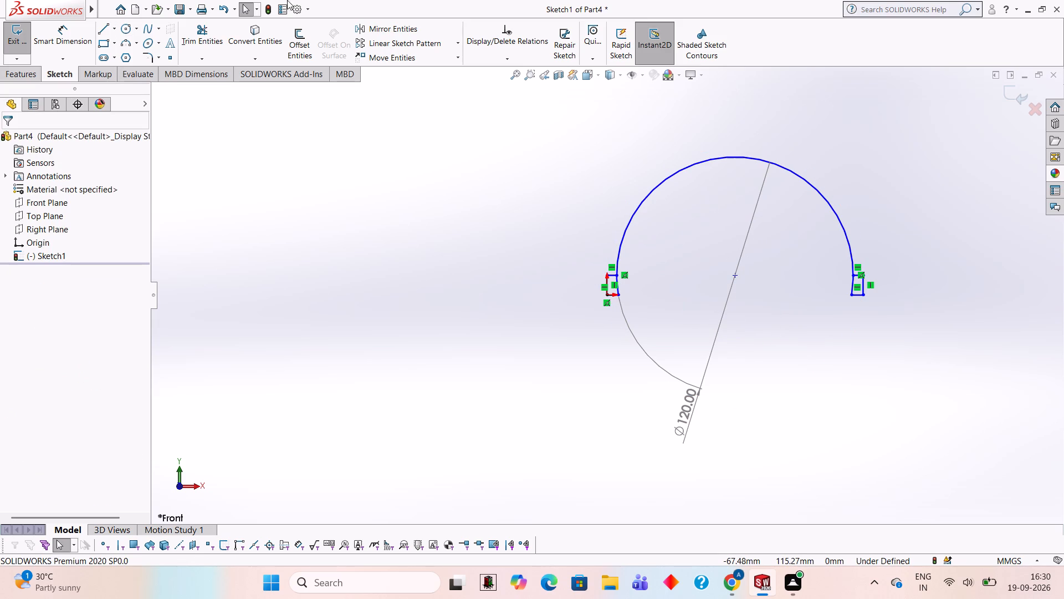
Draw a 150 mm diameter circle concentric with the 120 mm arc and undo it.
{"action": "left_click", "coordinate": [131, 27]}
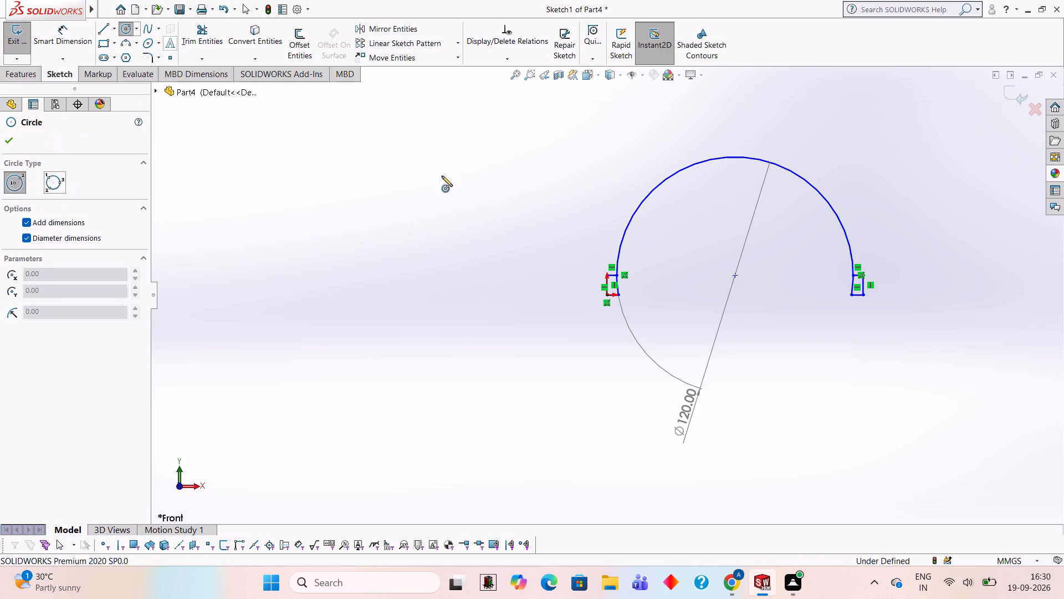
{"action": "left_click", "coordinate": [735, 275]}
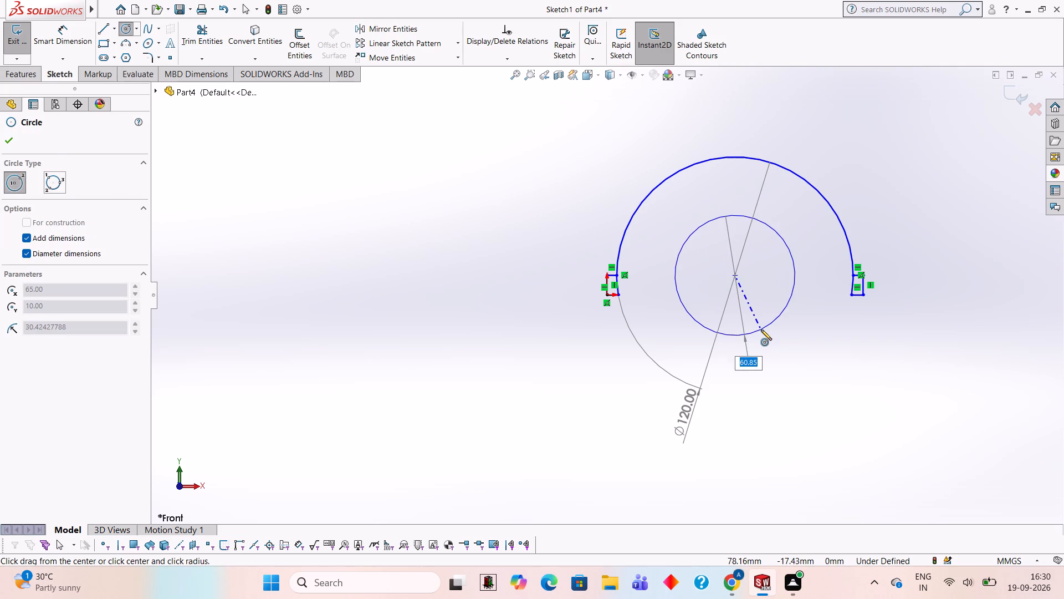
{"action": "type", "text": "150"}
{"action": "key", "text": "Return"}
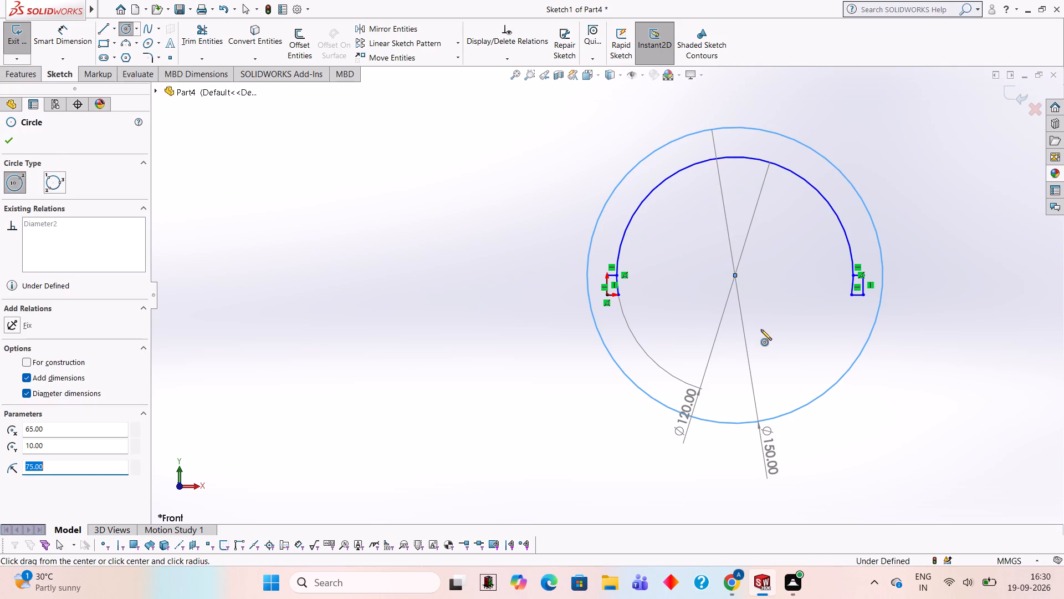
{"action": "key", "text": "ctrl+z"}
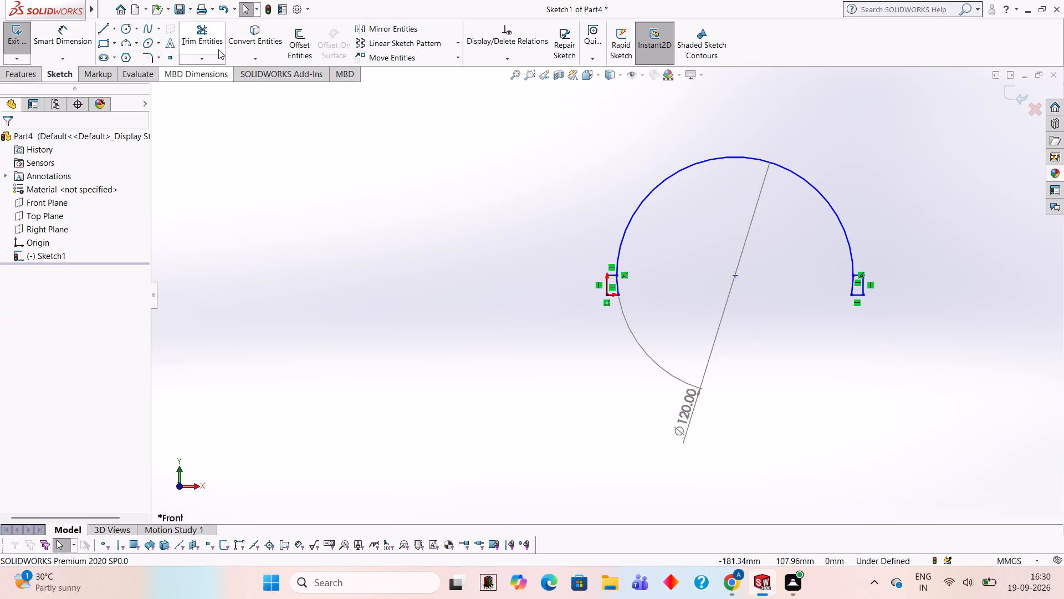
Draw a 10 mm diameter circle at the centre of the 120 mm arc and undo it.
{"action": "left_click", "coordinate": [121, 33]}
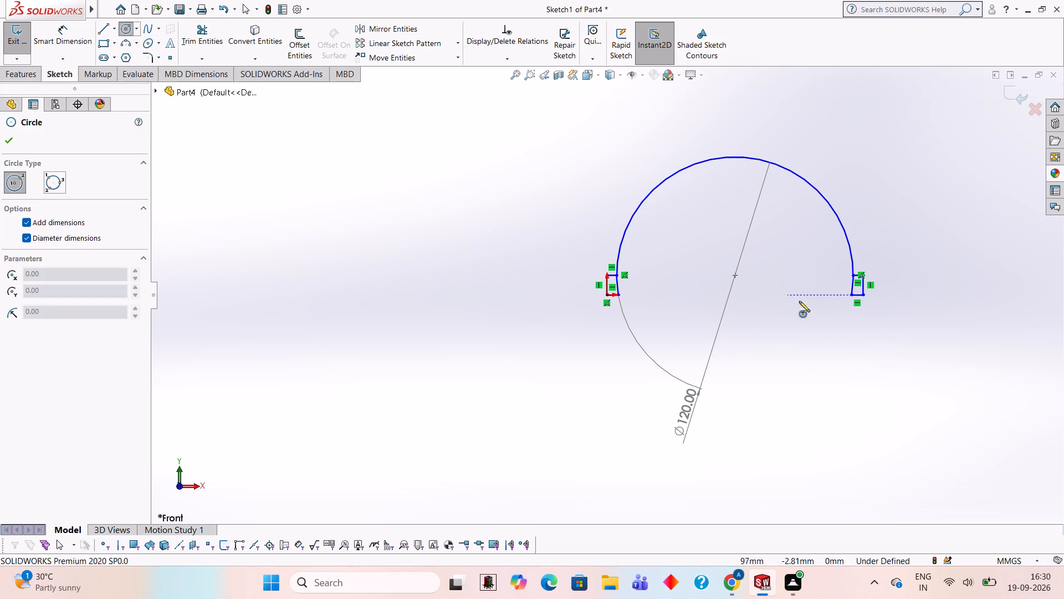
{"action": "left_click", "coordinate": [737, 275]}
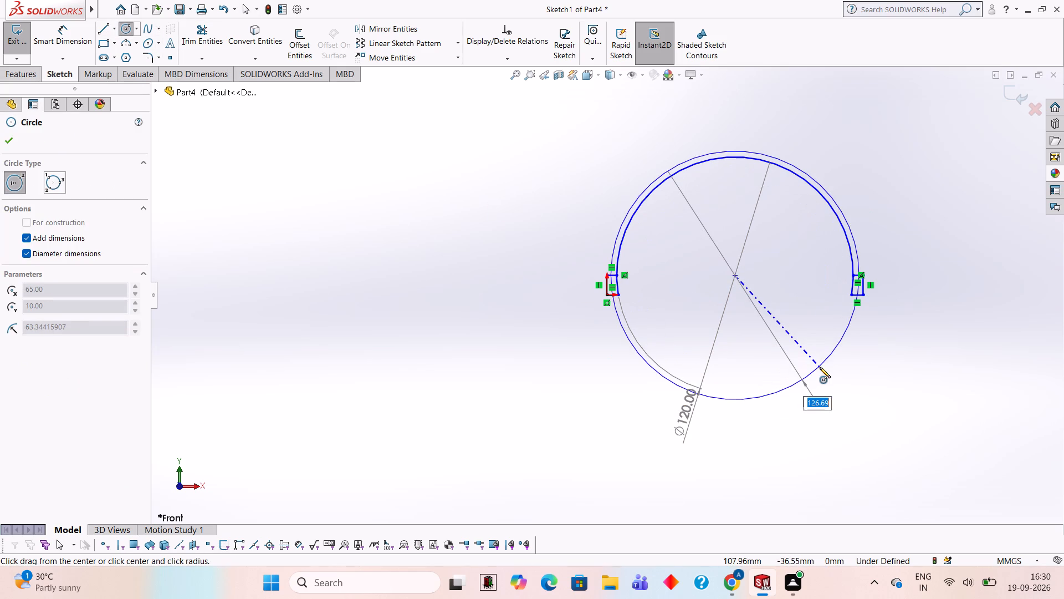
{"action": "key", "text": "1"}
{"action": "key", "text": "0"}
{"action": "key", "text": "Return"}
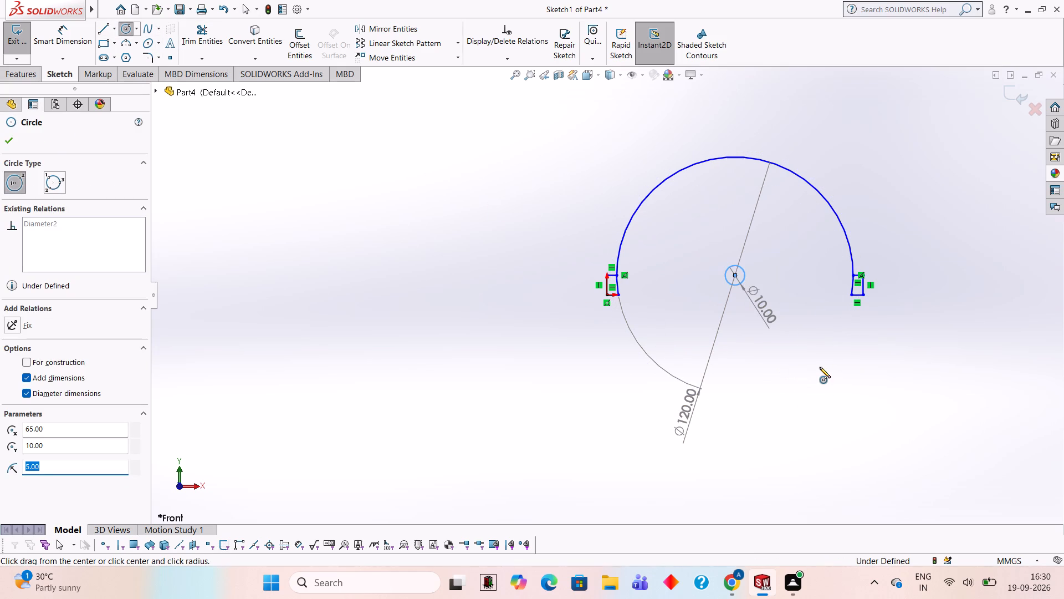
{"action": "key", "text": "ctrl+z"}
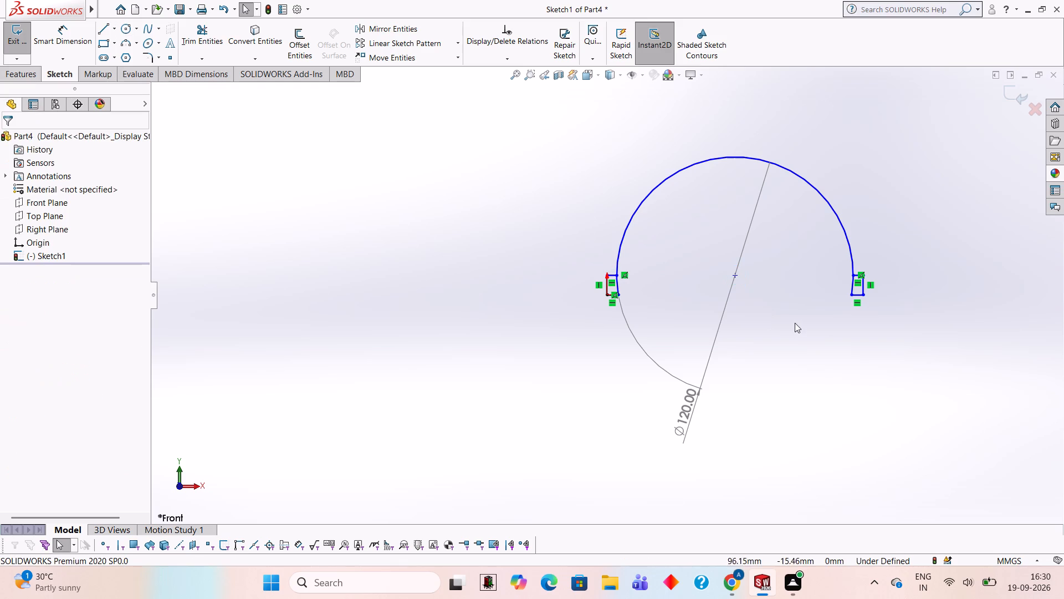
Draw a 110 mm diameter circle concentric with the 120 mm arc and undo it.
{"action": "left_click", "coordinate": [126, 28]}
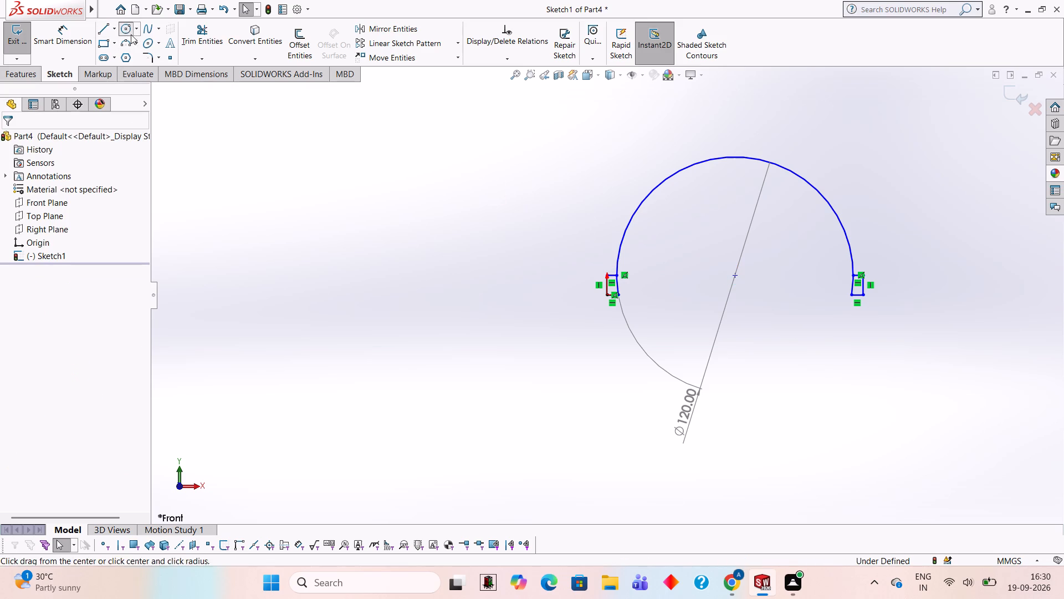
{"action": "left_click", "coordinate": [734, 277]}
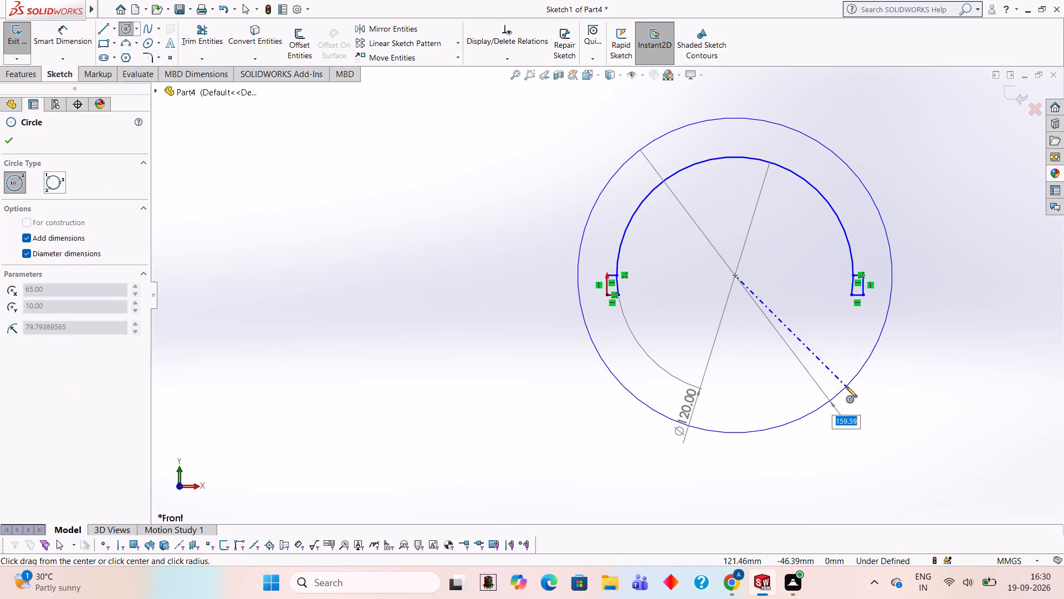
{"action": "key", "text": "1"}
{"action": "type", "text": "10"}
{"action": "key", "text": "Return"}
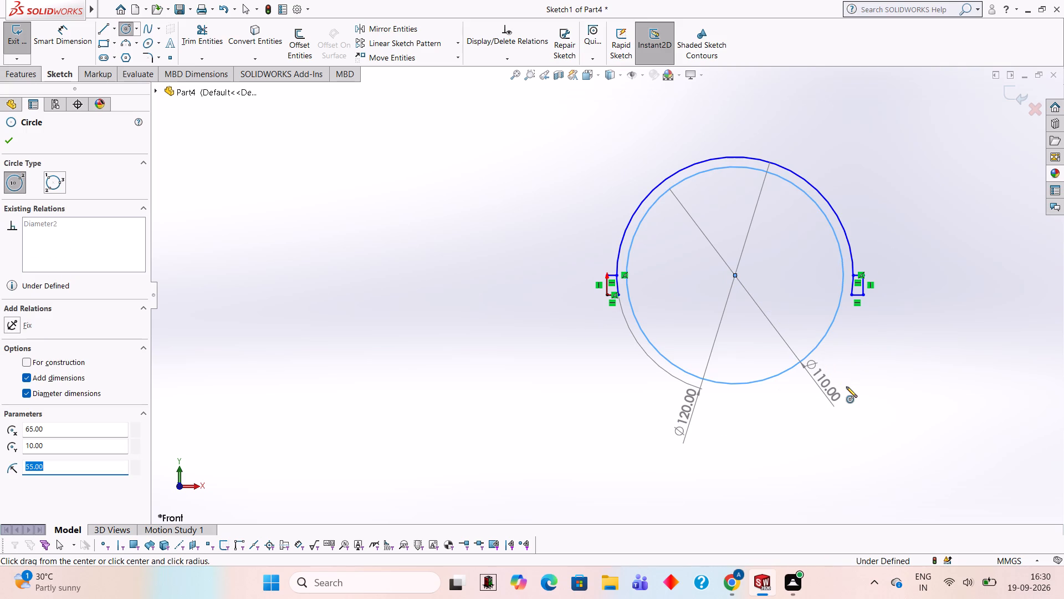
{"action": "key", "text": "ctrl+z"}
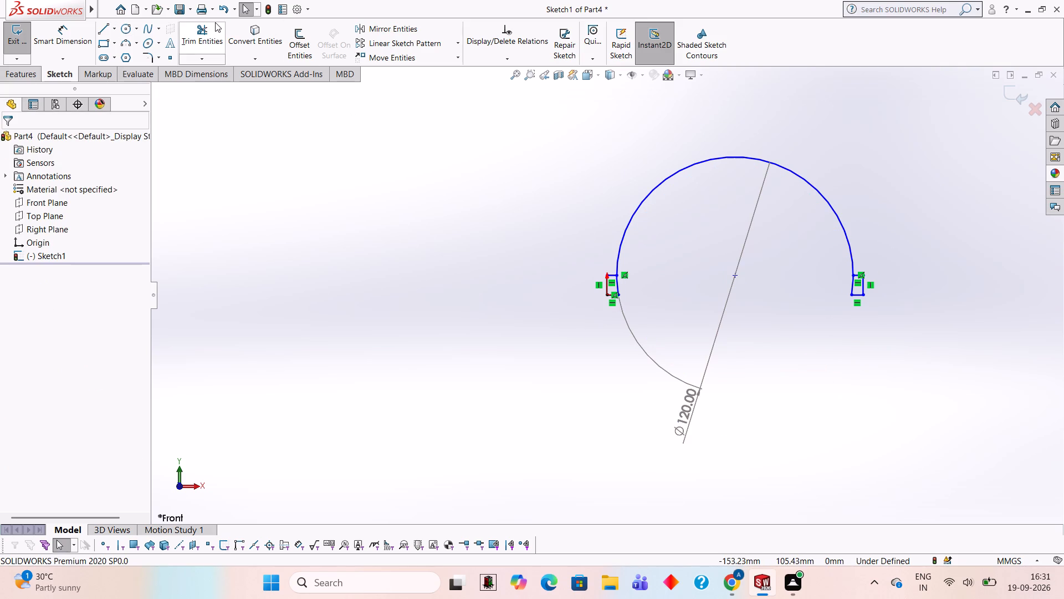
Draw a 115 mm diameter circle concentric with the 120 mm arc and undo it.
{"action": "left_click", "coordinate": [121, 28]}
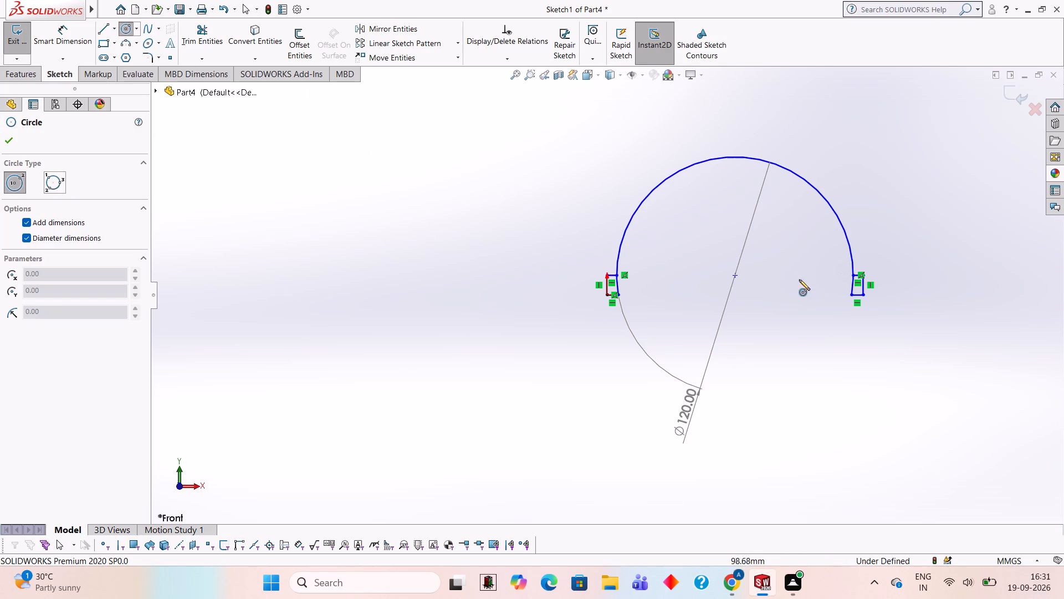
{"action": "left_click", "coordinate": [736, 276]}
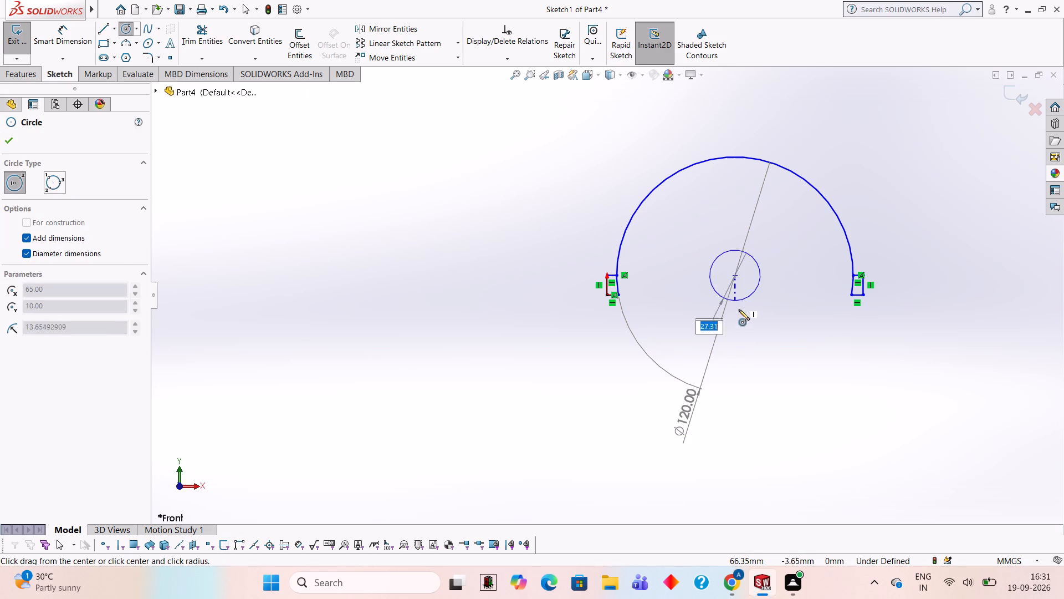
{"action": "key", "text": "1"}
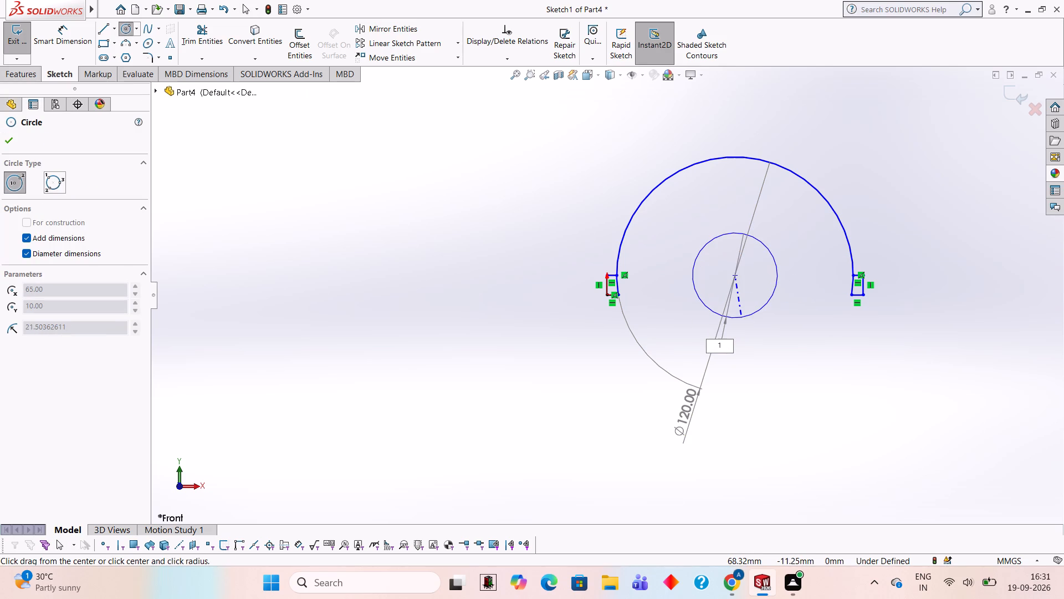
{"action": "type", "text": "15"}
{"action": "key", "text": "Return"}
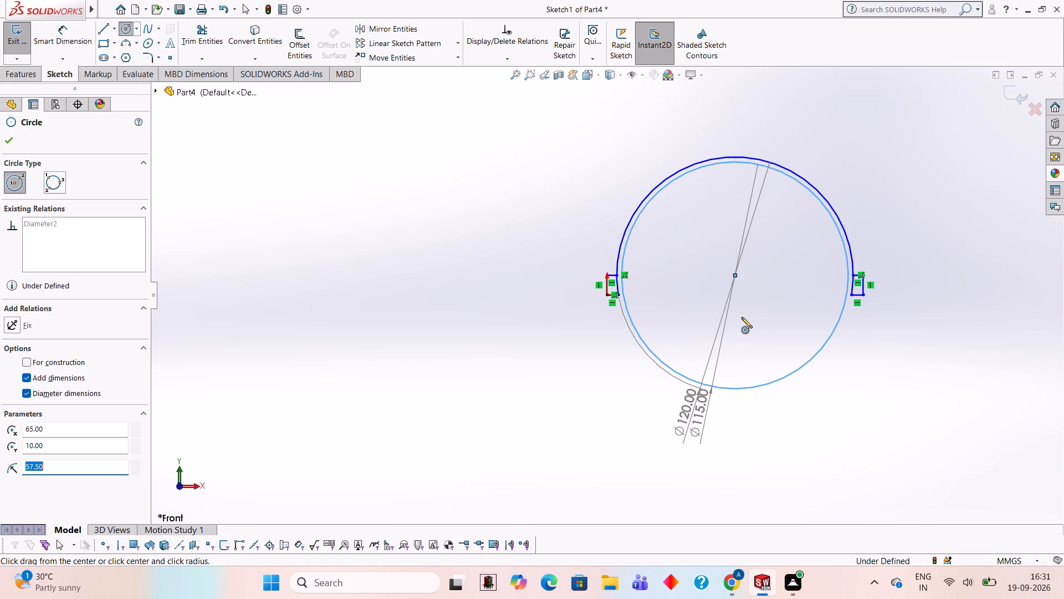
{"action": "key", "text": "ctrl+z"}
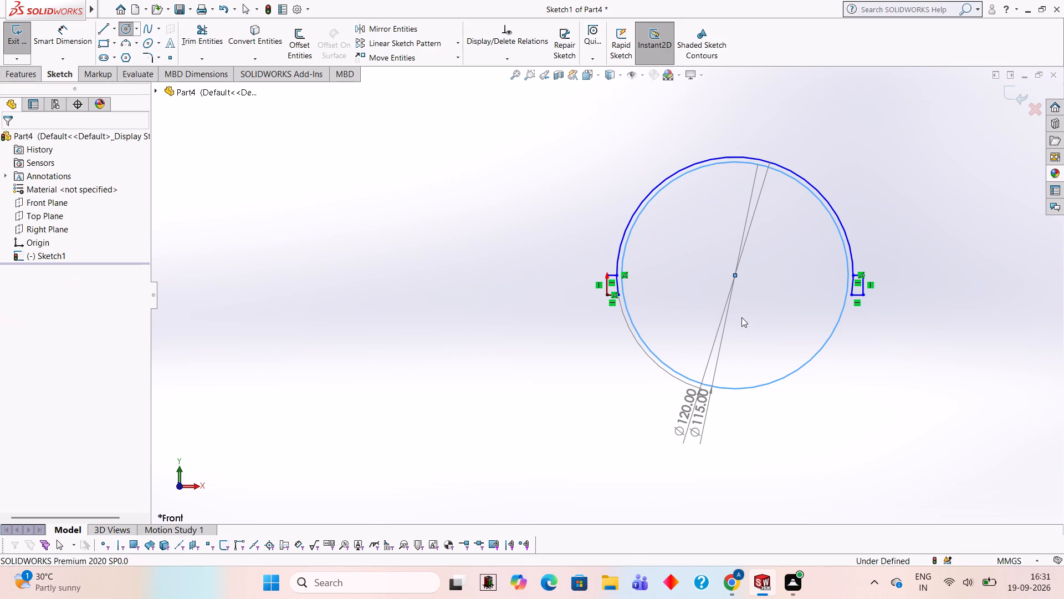
Draw a circle of about 131.5 mm diameter concentric with the 120 mm arc, reaching the end tabs' outer lower corners.
{"action": "left_click", "coordinate": [126, 24]}
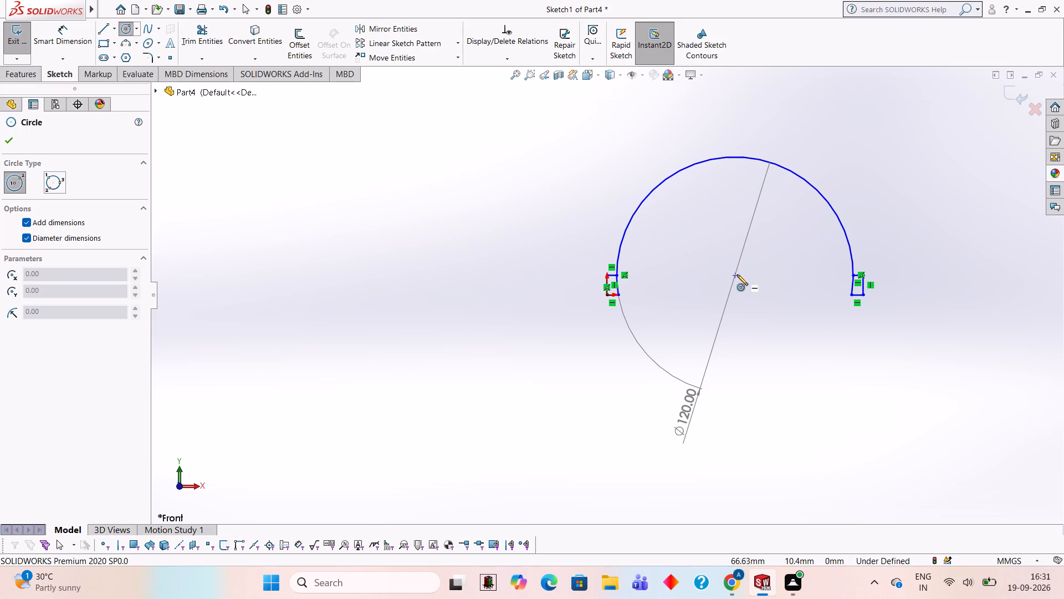
{"action": "left_click", "coordinate": [734, 277]}
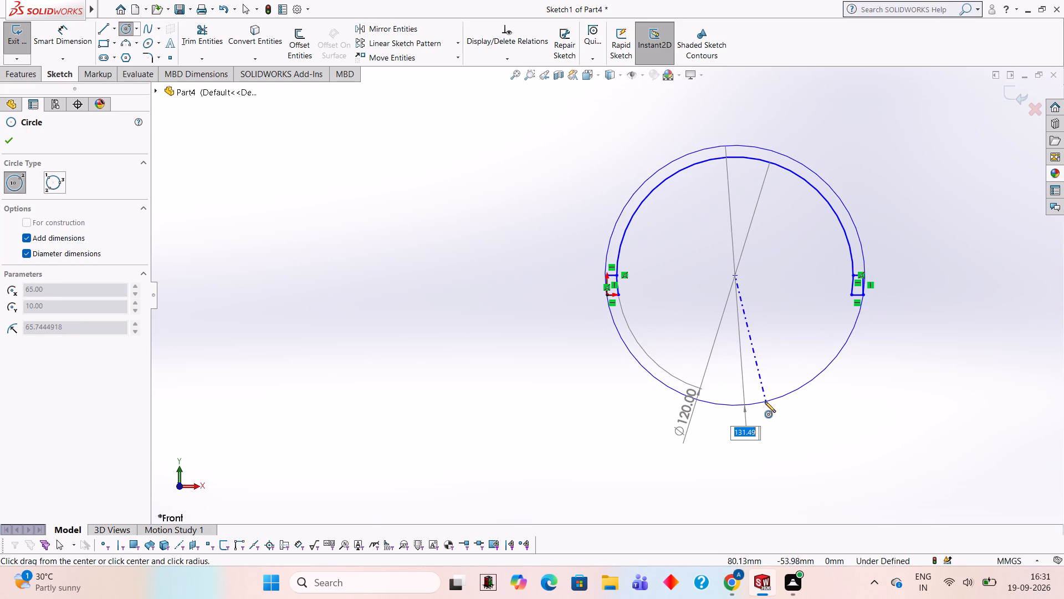
{"action": "left_click", "coordinate": [765, 402]}
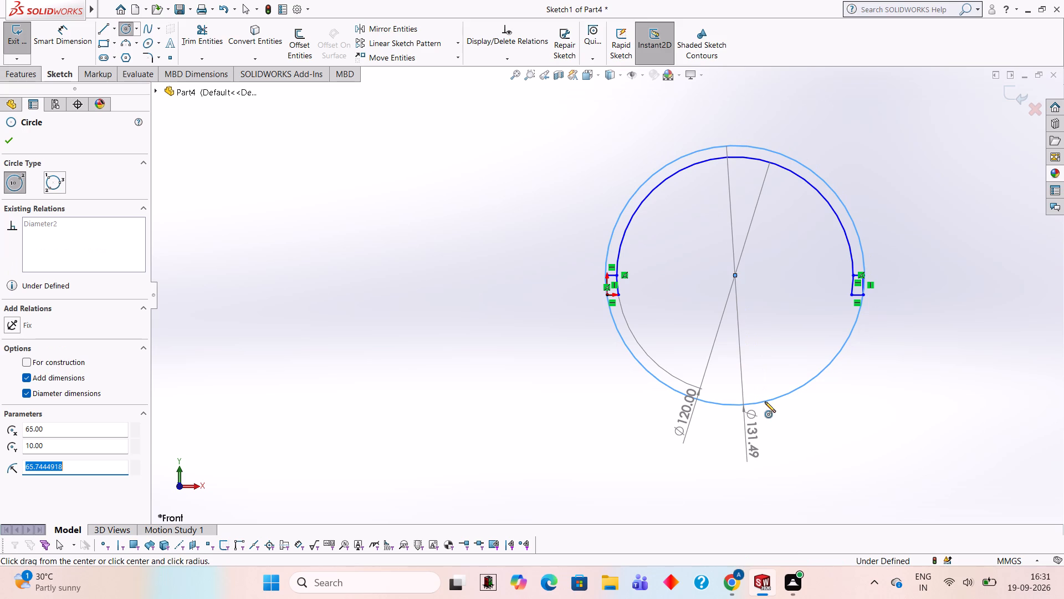
Trim the outer circle's arc below the tabs and both tabs' upper horizontal and outer vertical lines, keeping the two bottom lines.
{"action": "left_click", "coordinate": [187, 47]}
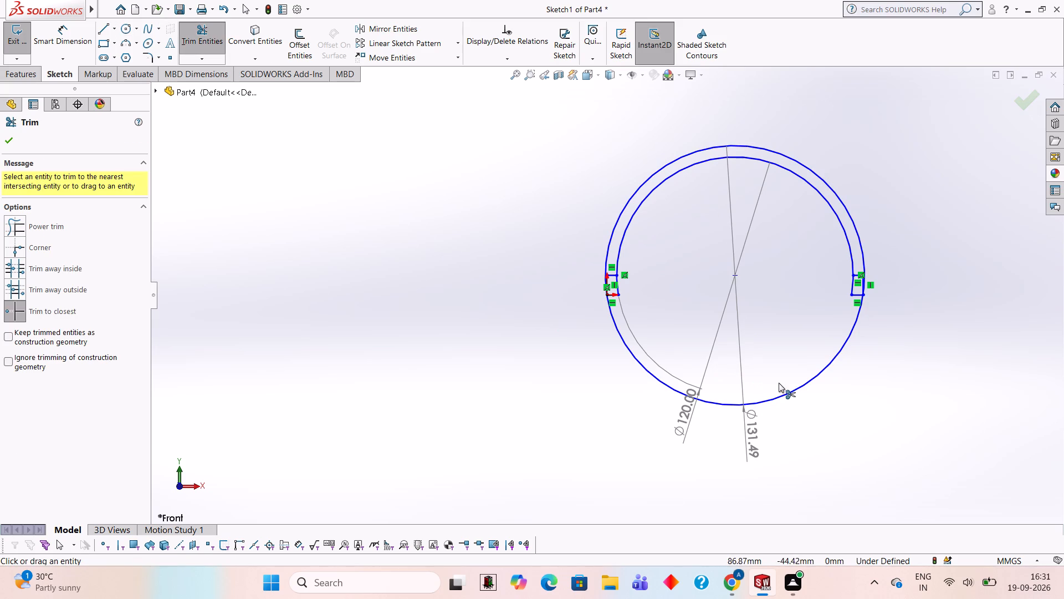
{"action": "left_click", "coordinate": [785, 397]}
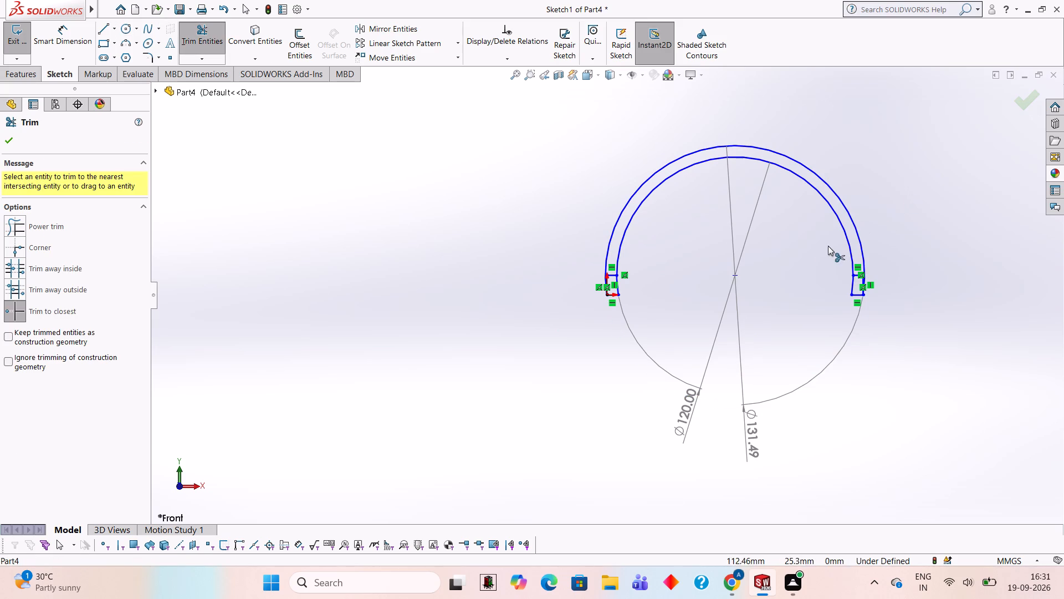
{"action": "left_click", "coordinate": [612, 276]}
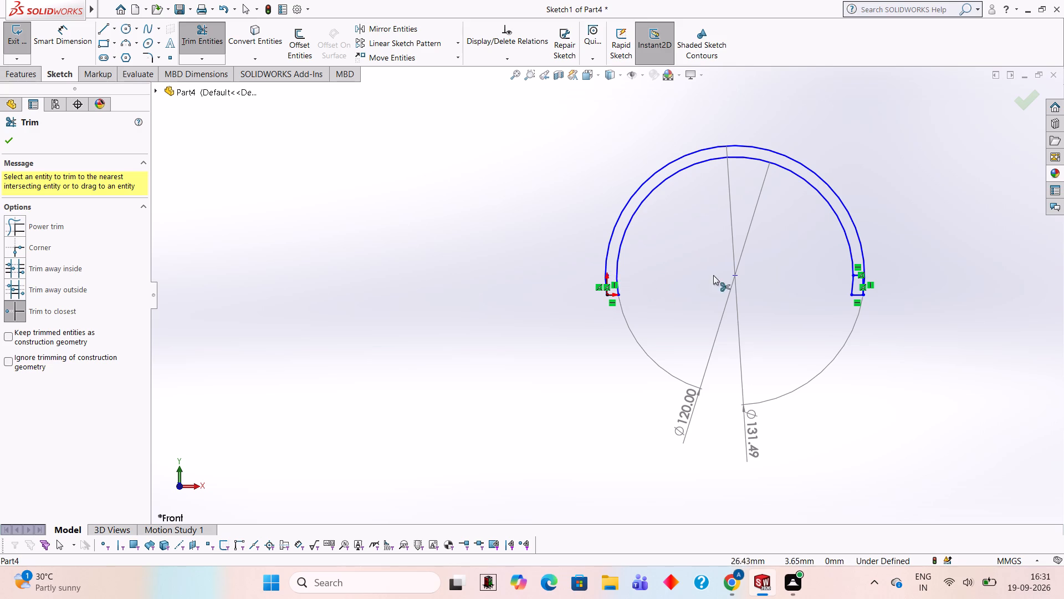
{"action": "scroll", "coordinate": [857, 276], "scroll_direction": "down", "scroll_amount": 4}
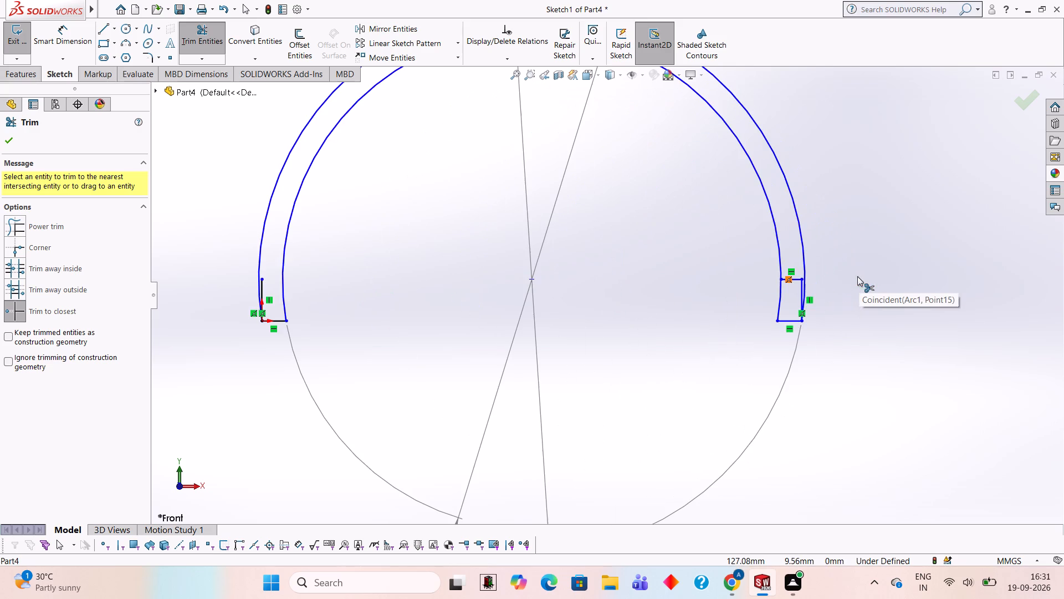
{"action": "left_click", "coordinate": [796, 282]}
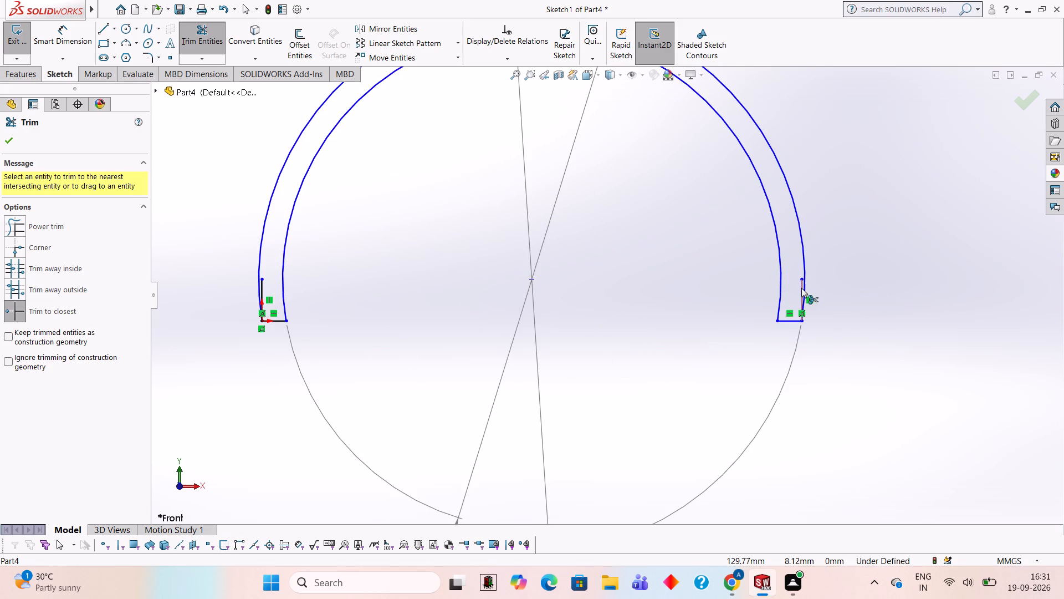
{"action": "left_click", "coordinate": [801, 288]}
{"action": "left_click", "coordinate": [261, 284]}
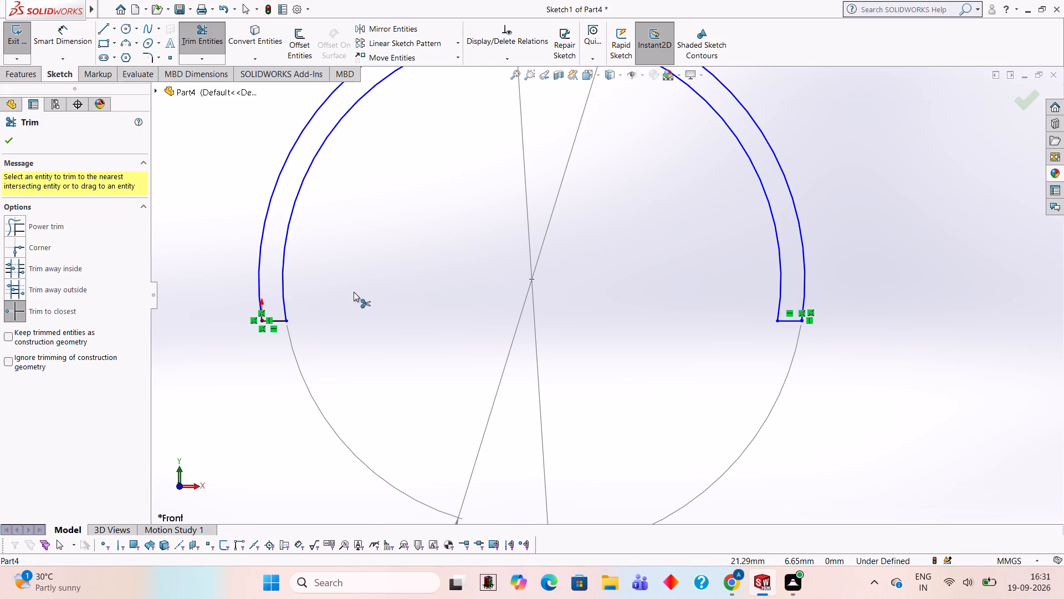
Examine the trimmed arch profile and its two bottom ends.
{"action": "scroll", "coordinate": [354, 292], "scroll_direction": "up", "scroll_amount": 2}
{"action": "scroll", "coordinate": [576, 229], "scroll_direction": "up", "scroll_amount": 1}
{"action": "scroll", "coordinate": [497, 225], "scroll_direction": "down", "scroll_amount": 1}
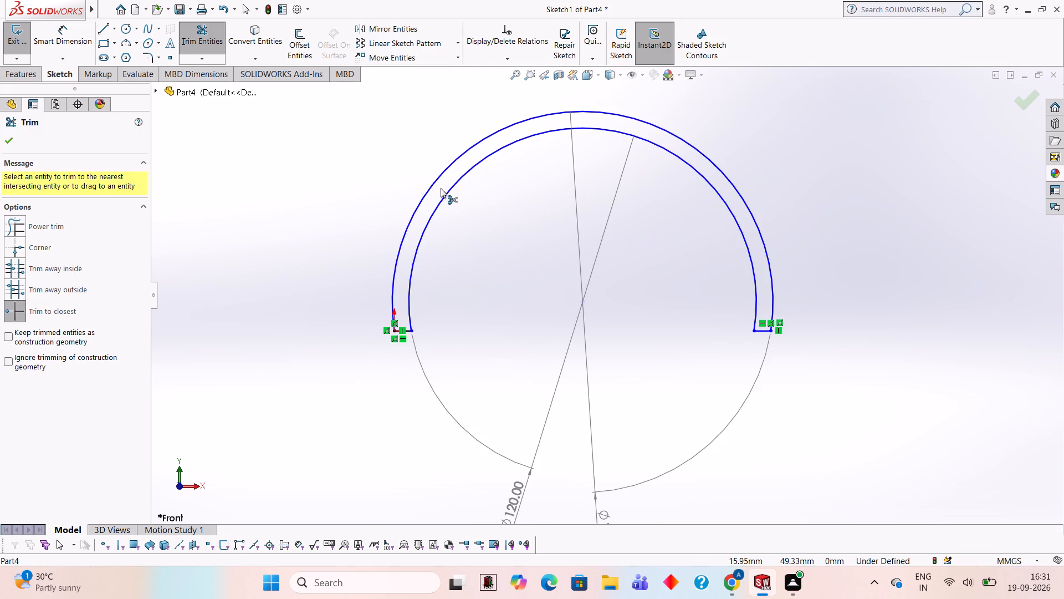
{"action": "scroll", "coordinate": [441, 188], "scroll_direction": "up", "scroll_amount": 1}
{"action": "scroll", "coordinate": [441, 188], "scroll_direction": "down", "scroll_amount": 2}
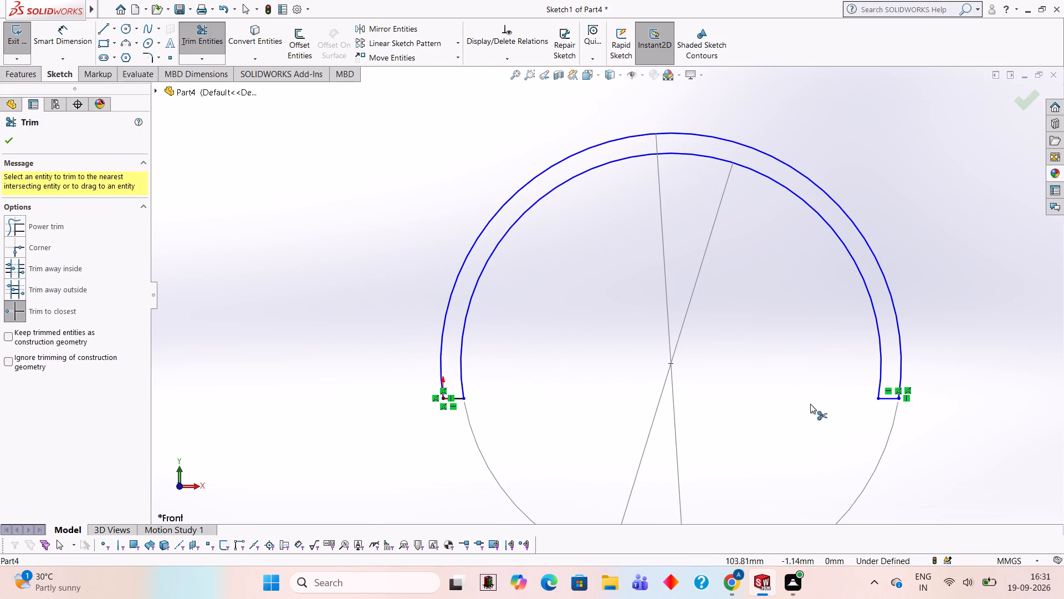
{"action": "scroll", "coordinate": [889, 428], "scroll_direction": "down", "scroll_amount": 1}
{"action": "scroll", "coordinate": [889, 419], "scroll_direction": "up", "scroll_amount": 1}
{"action": "scroll", "coordinate": [725, 115], "scroll_direction": "up", "scroll_amount": 1}
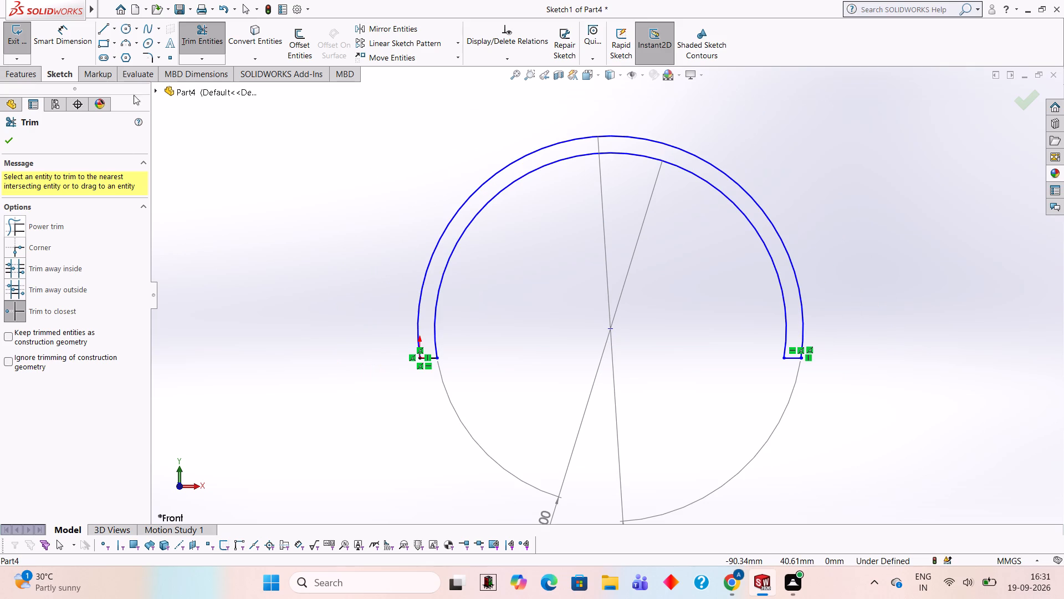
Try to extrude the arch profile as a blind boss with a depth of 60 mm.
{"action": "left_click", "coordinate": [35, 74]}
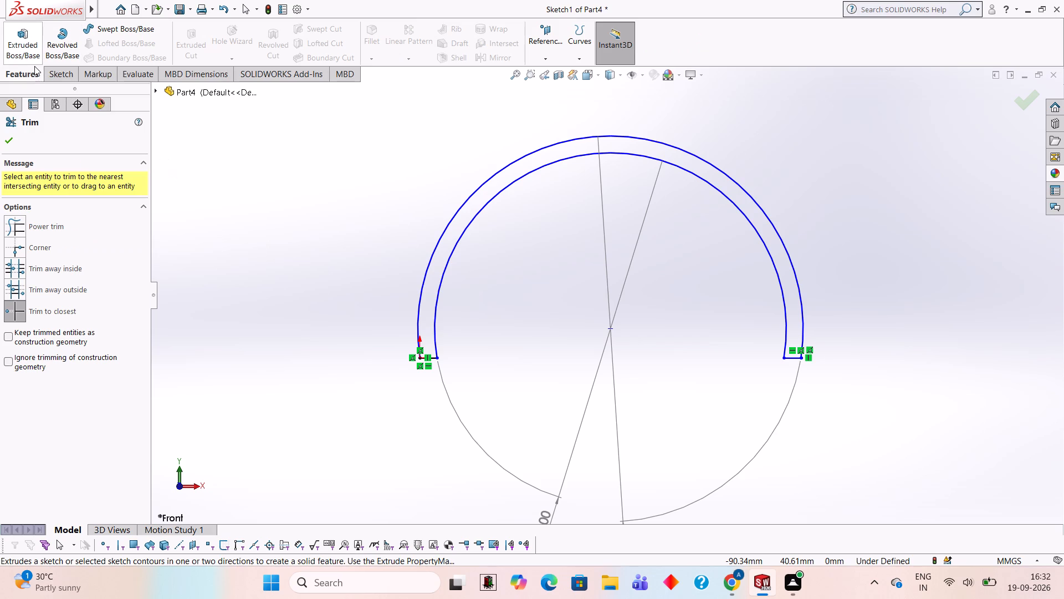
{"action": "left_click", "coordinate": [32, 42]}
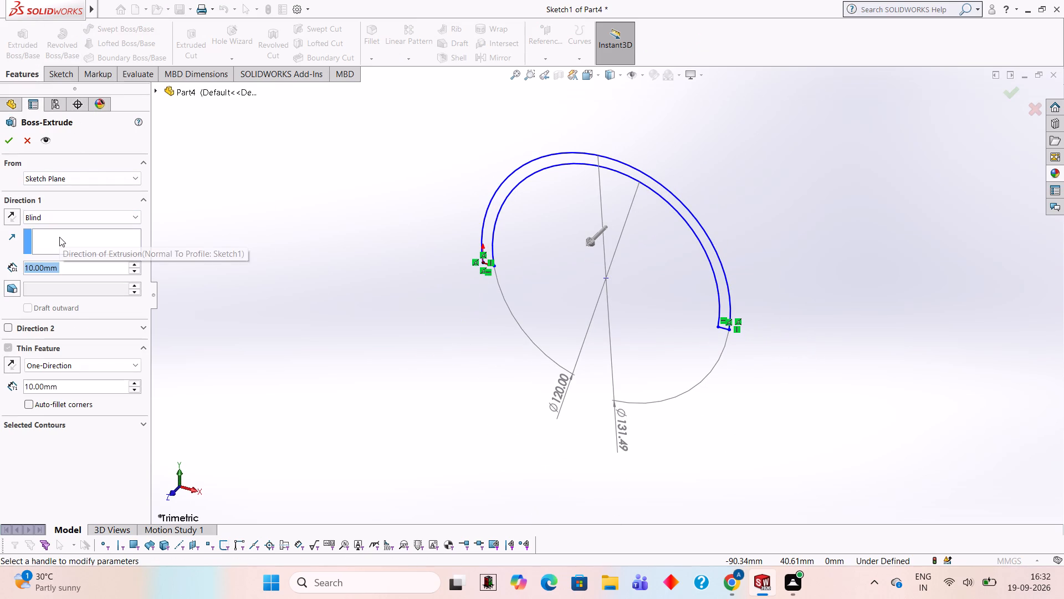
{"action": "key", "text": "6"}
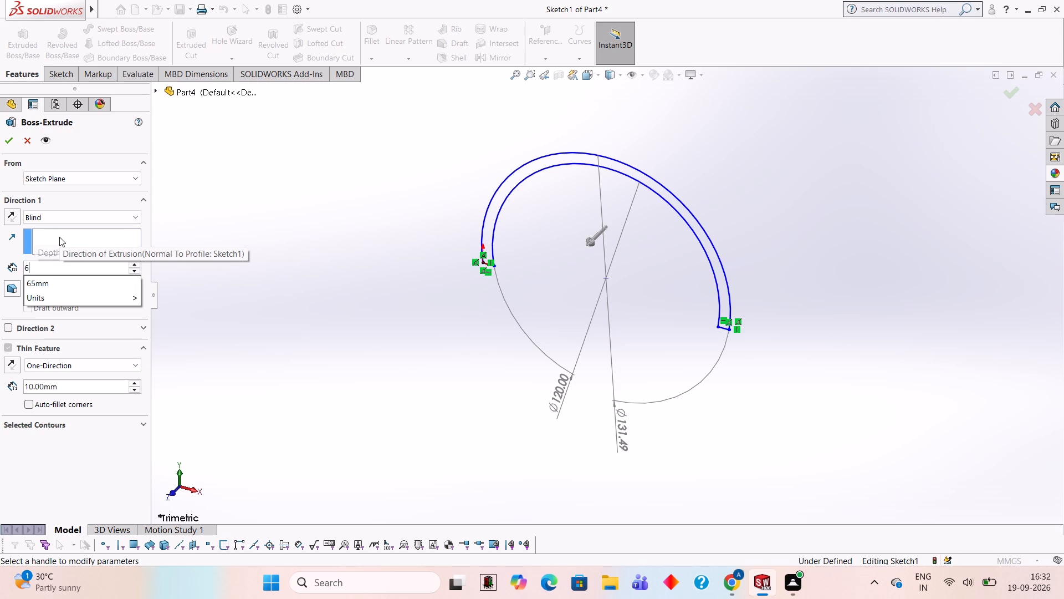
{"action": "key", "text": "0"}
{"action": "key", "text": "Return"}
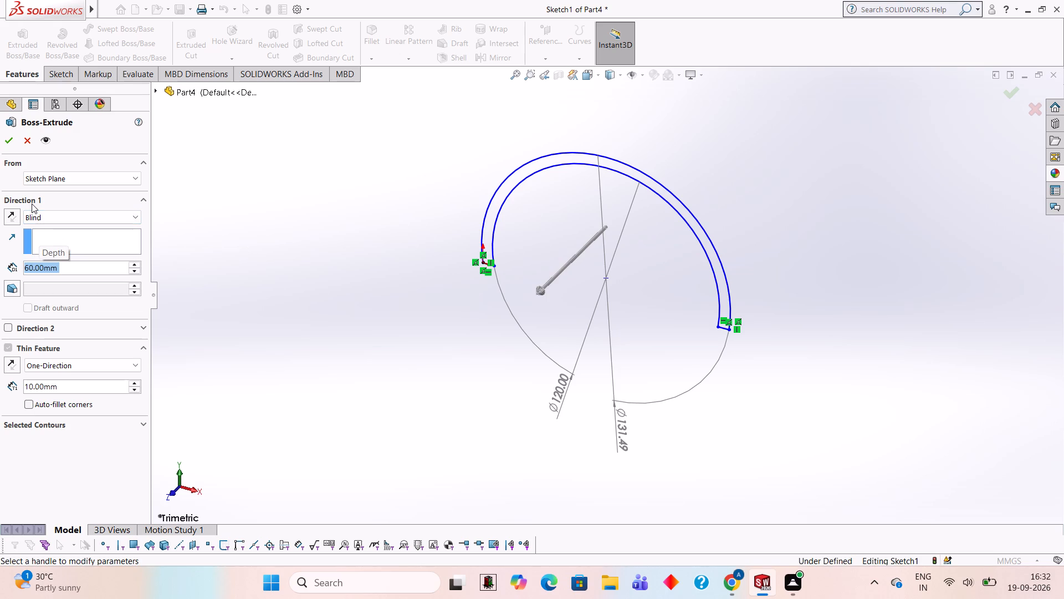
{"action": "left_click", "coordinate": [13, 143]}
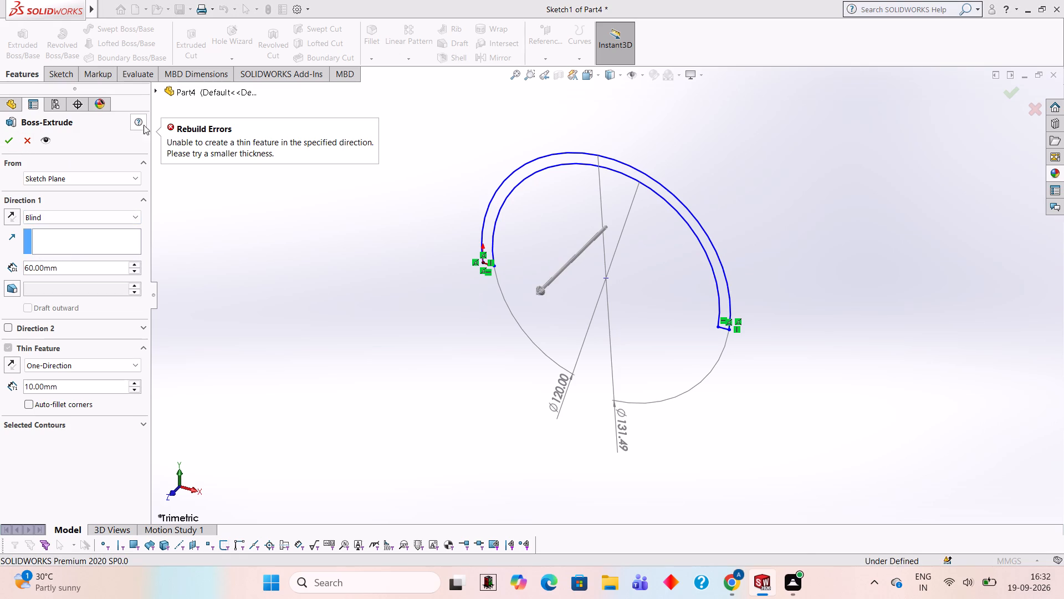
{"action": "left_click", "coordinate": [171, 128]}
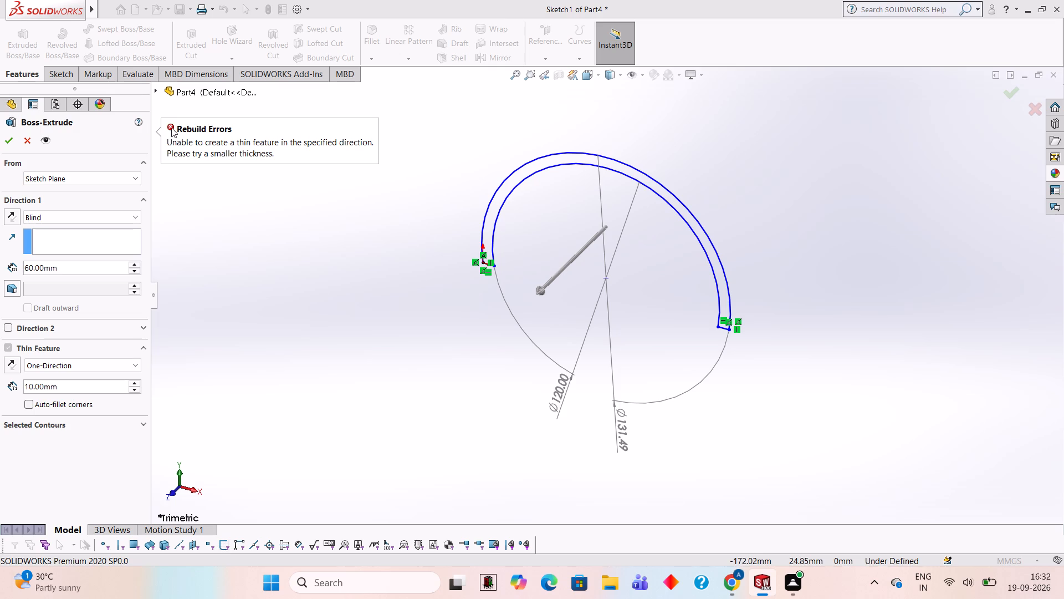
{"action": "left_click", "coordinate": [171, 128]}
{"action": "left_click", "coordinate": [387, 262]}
Examine the arch profile's two bottom ends and the junctions between its lines and arcs.
{"action": "scroll", "coordinate": [604, 249], "scroll_direction": "down", "scroll_amount": 4}
{"action": "scroll", "coordinate": [308, 314], "scroll_direction": "down", "scroll_amount": 3}
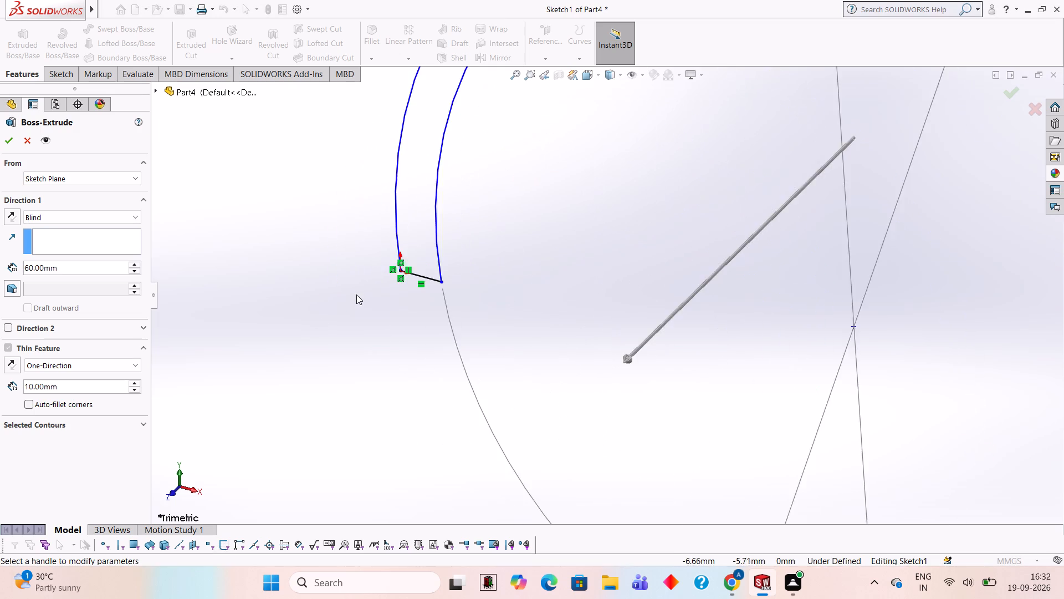
{"action": "scroll", "coordinate": [393, 268], "scroll_direction": "down", "scroll_amount": 7}
{"action": "scroll", "coordinate": [505, 306], "scroll_direction": "down", "scroll_amount": 5}
{"action": "scroll", "coordinate": [523, 306], "scroll_direction": "up", "scroll_amount": 5}
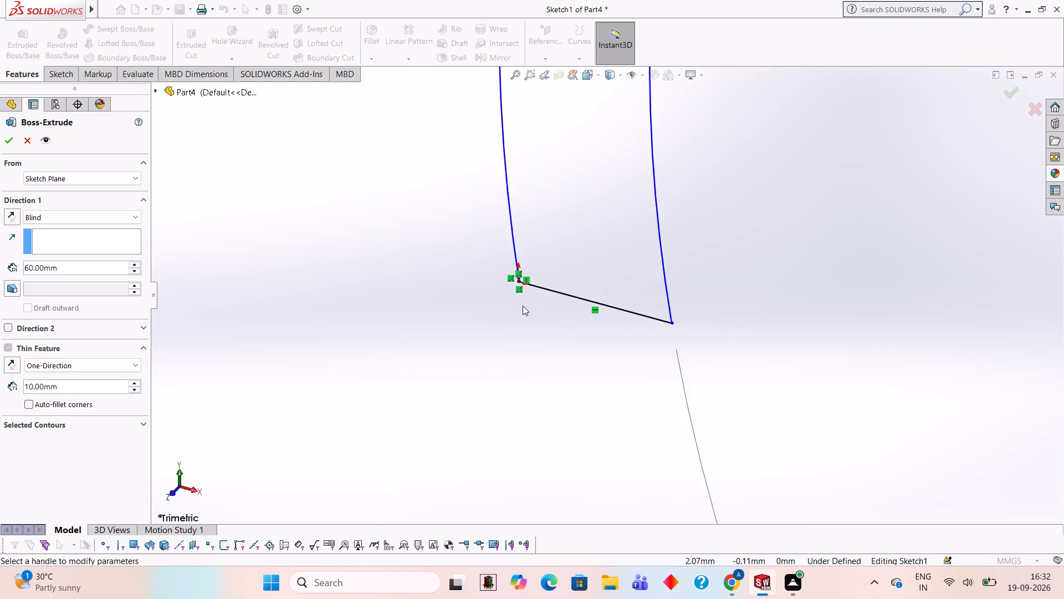
{"action": "scroll", "coordinate": [523, 306], "scroll_direction": "up", "scroll_amount": 10}
{"action": "scroll", "coordinate": [1063, 267], "scroll_direction": "down", "scroll_amount": 2}
{"action": "scroll", "coordinate": [978, 258], "scroll_direction": "up", "scroll_amount": 3}
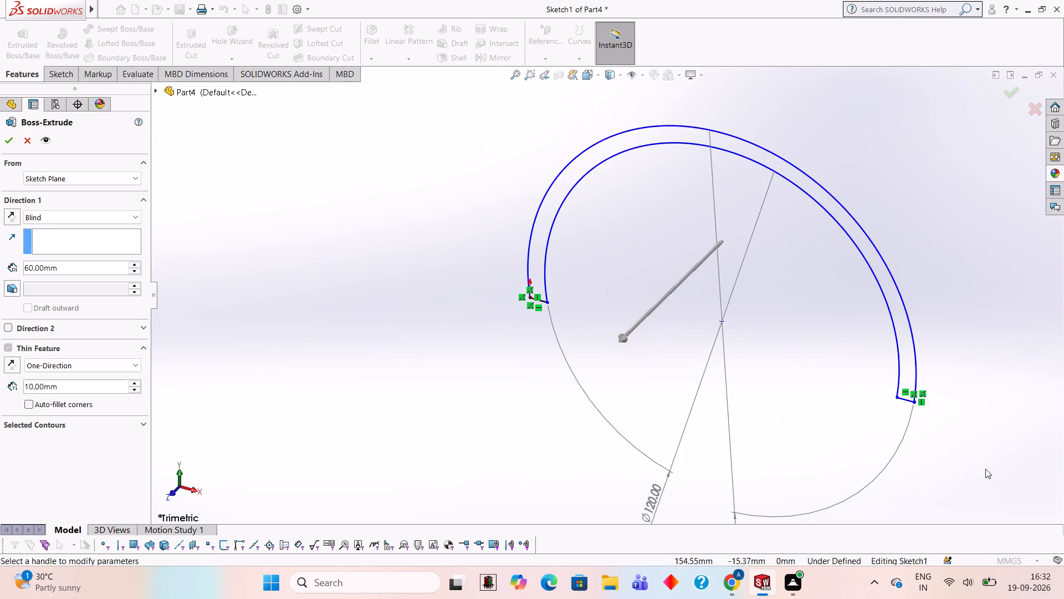
{"action": "scroll", "coordinate": [936, 400], "scroll_direction": "down", "scroll_amount": 7}
{"action": "scroll", "coordinate": [846, 372], "scroll_direction": "up", "scroll_amount": 6}
{"action": "scroll", "coordinate": [461, 124], "scroll_direction": "down", "scroll_amount": 3}
{"action": "scroll", "coordinate": [429, 161], "scroll_direction": "up", "scroll_amount": 2}
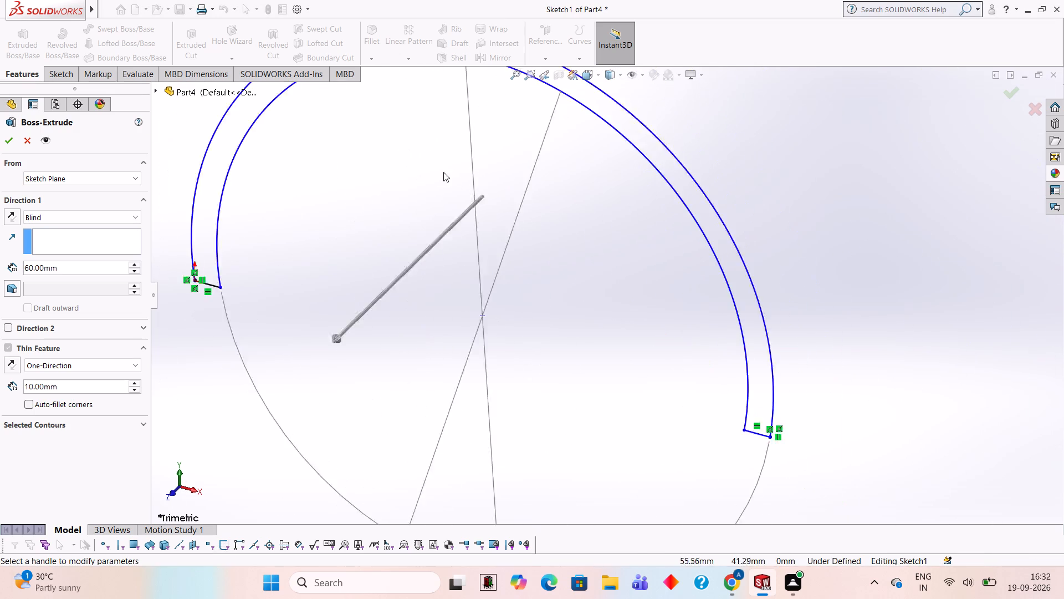
{"action": "scroll", "coordinate": [443, 172], "scroll_direction": "up", "scroll_amount": 3}
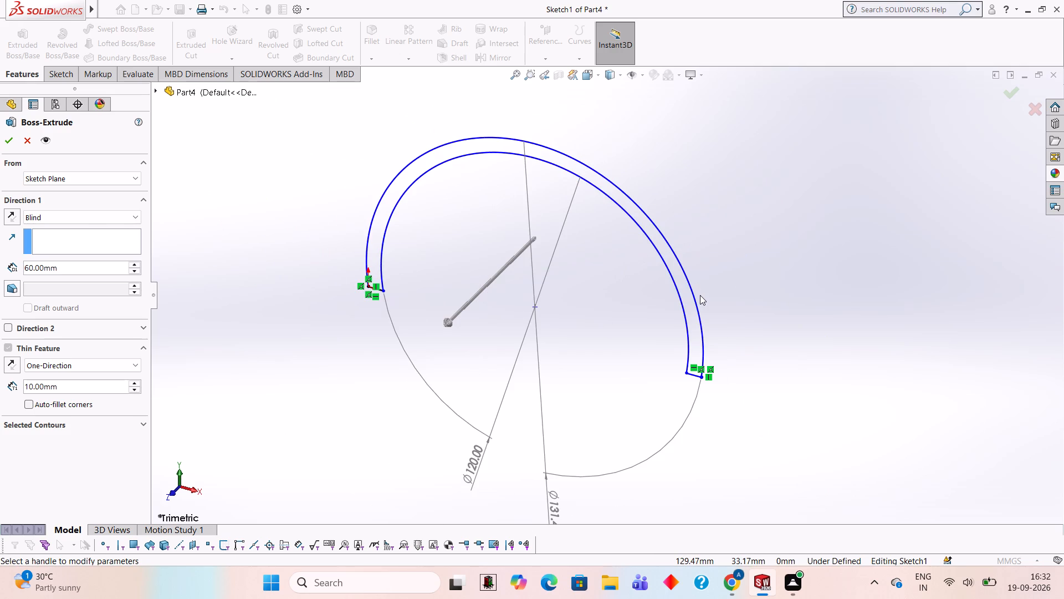
Abandon the extrusion and undo the whole arch sketch, including its arcs, end tabs and the sketch itself.
{"action": "key", "text": "Escape"}
{"action": "key", "text": "ctrl+z"}
{"action": "key", "text": "ctrl+z"}
{"action": "key", "text": "ctrl+z"}
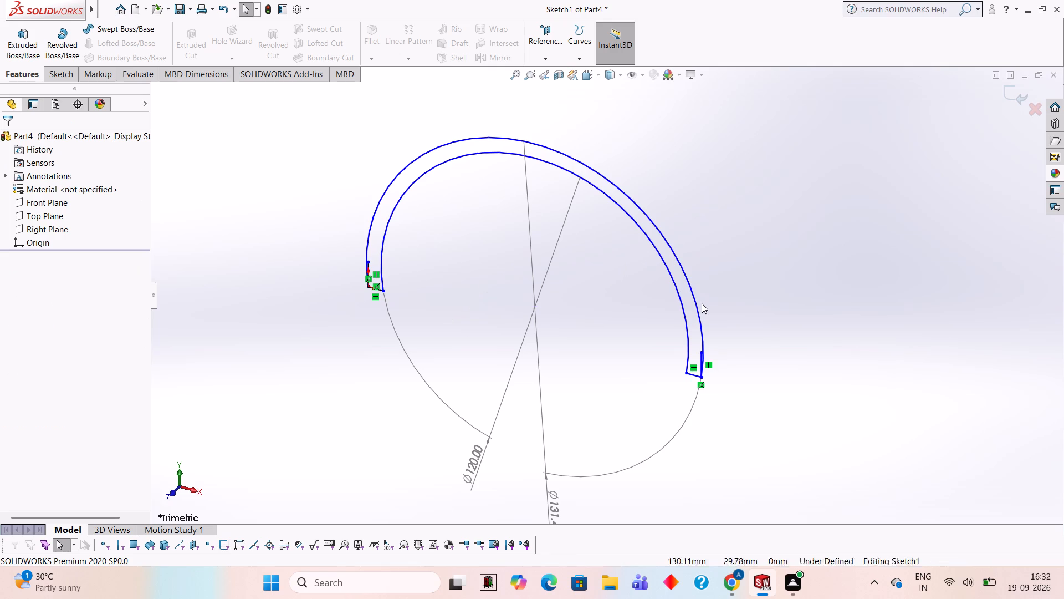
{"action": "key", "text": "ctrl+z"}
{"action": "key", "text": "ctrl+z"}
{"action": "key", "text": "ctrl+z"}
{"action": "key", "text": "ctrl+z"}
{"action": "key", "text": "ctrl+z"}
{"action": "key", "text": "ctrl+z"}
{"action": "key", "text": "ctrl+z"}
{"action": "key", "text": "ctrl+z"}
{"action": "key", "text": "ctrl+z"}
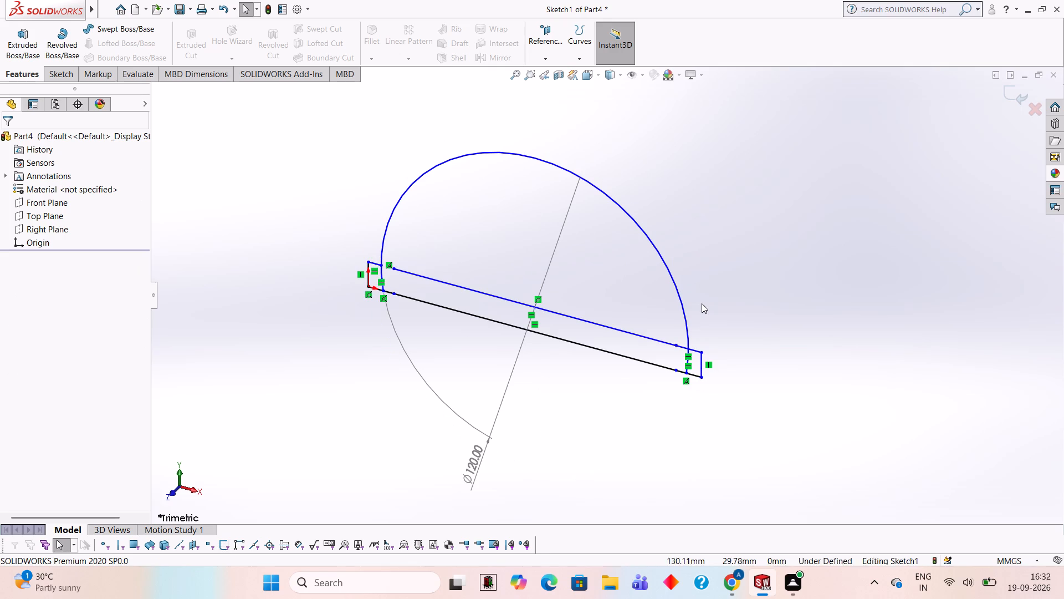
{"action": "key", "text": "ctrl+z"}
{"action": "key", "text": "ctrl+z"}
{"action": "key", "text": "ctrl+z"}
{"action": "key", "text": "ctrl+z"}
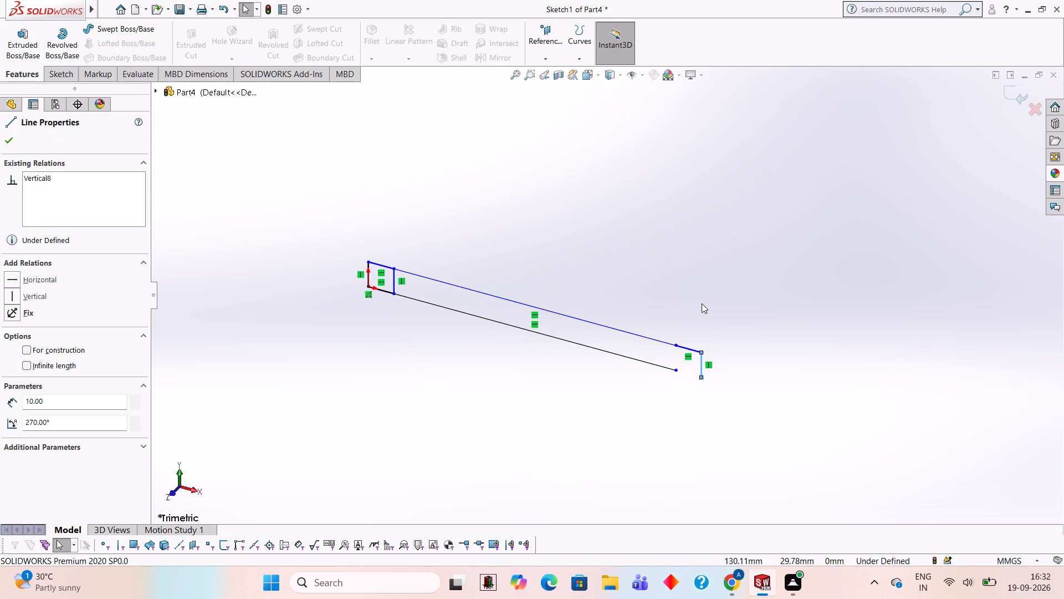
{"action": "key", "text": "ctrl+z"}
{"action": "key", "text": "ctrl+z"}
{"action": "key", "text": "ctrl+z"}
{"action": "key", "text": "ctrl+z"}
{"action": "key", "text": "ctrl+z"}
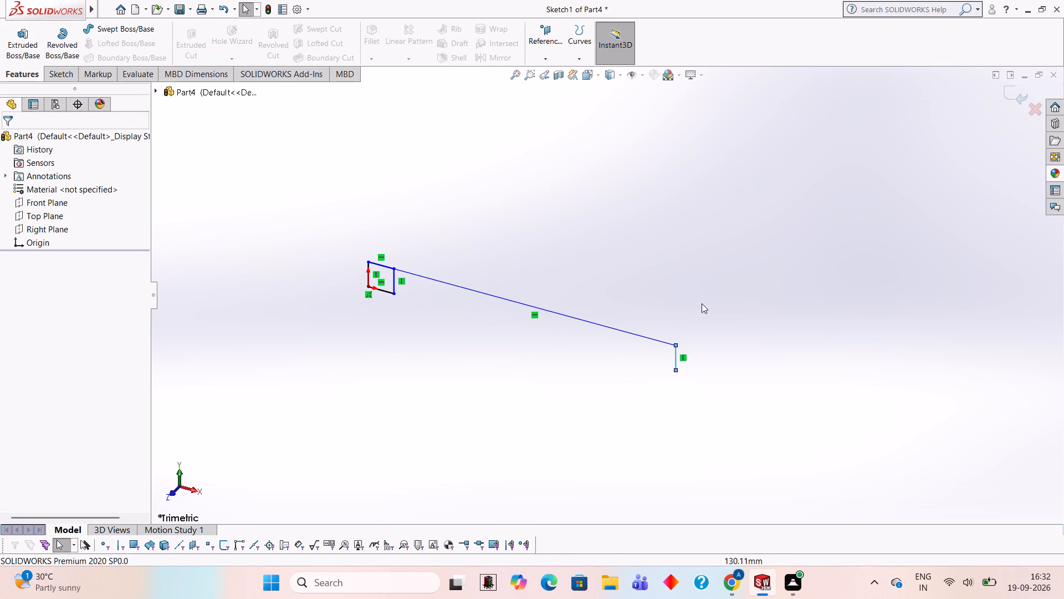
{"action": "key", "text": "ctrl+z"}
{"action": "key", "text": "ctrl+z"}
{"action": "key", "text": "ctrl+z"}
{"action": "key", "text": "ctrl+z"}
{"action": "key", "text": "ctrl+z"}
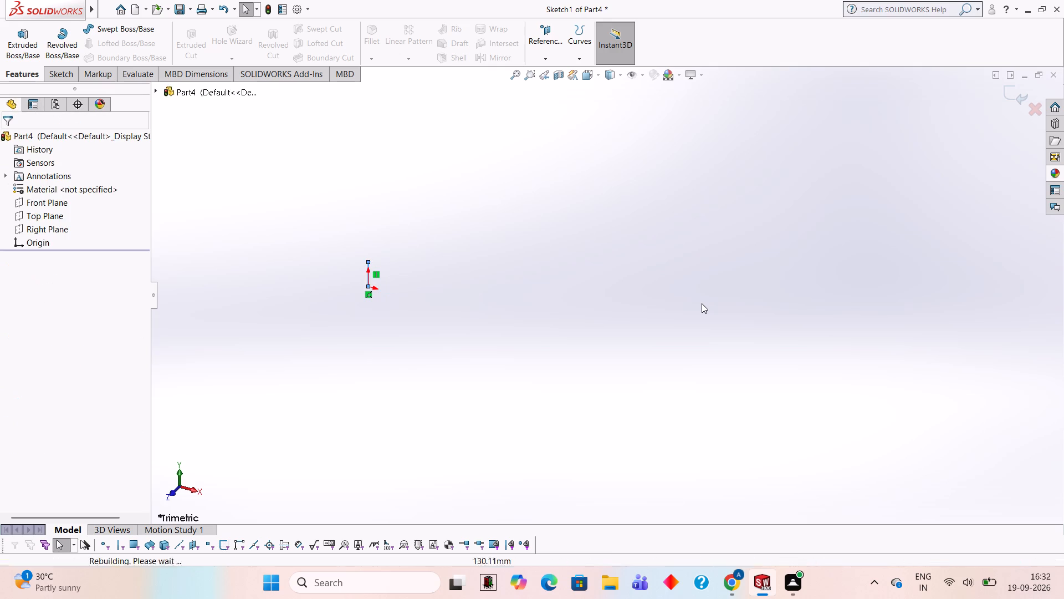
{"action": "key", "text": "ctrl+z"}
{"action": "key", "text": "Escape"}
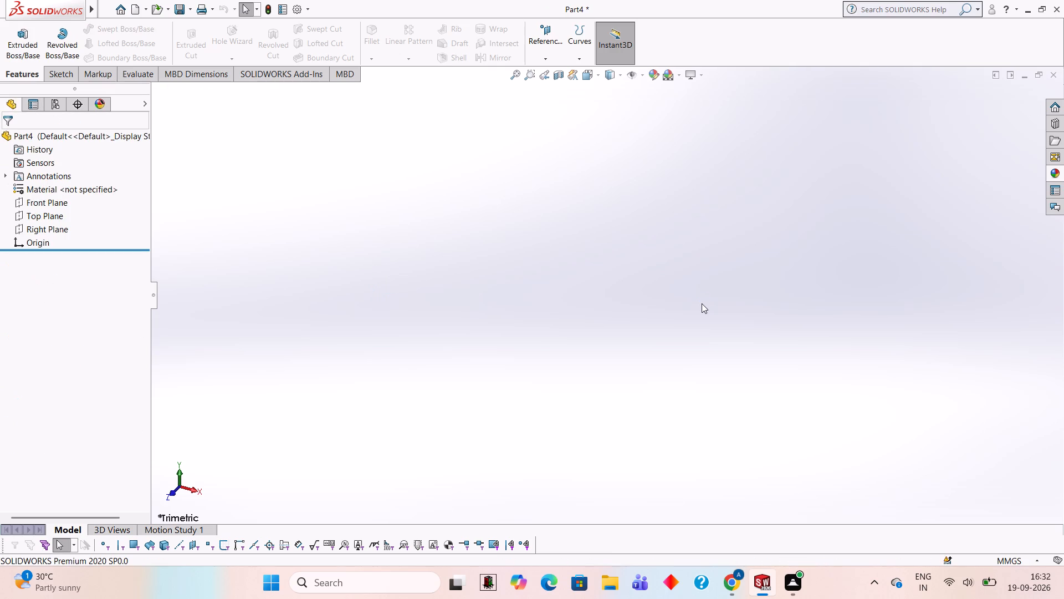
Start a new sketch on the Front Plane.
{"action": "left_click", "coordinate": [50, 197]}
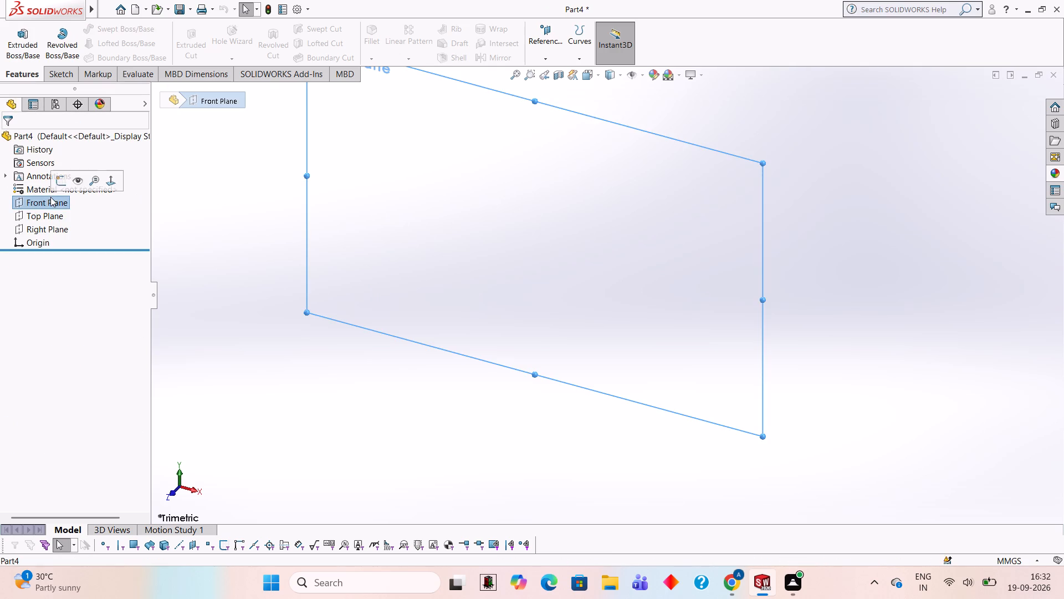
{"action": "left_click", "coordinate": [63, 199]}
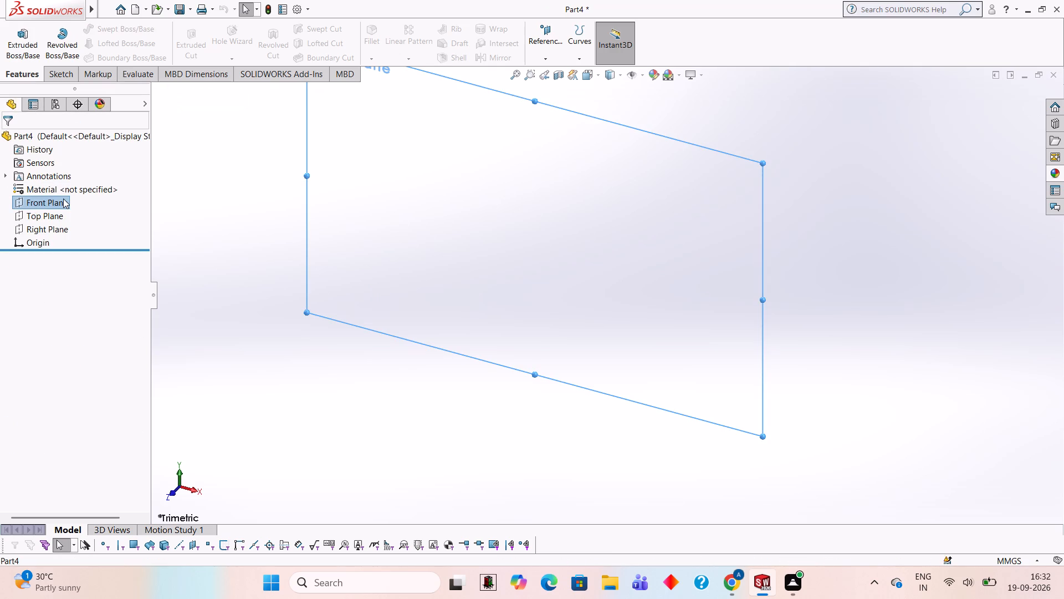
{"action": "left_click", "coordinate": [71, 184]}
{"action": "left_click", "coordinate": [609, 204]}
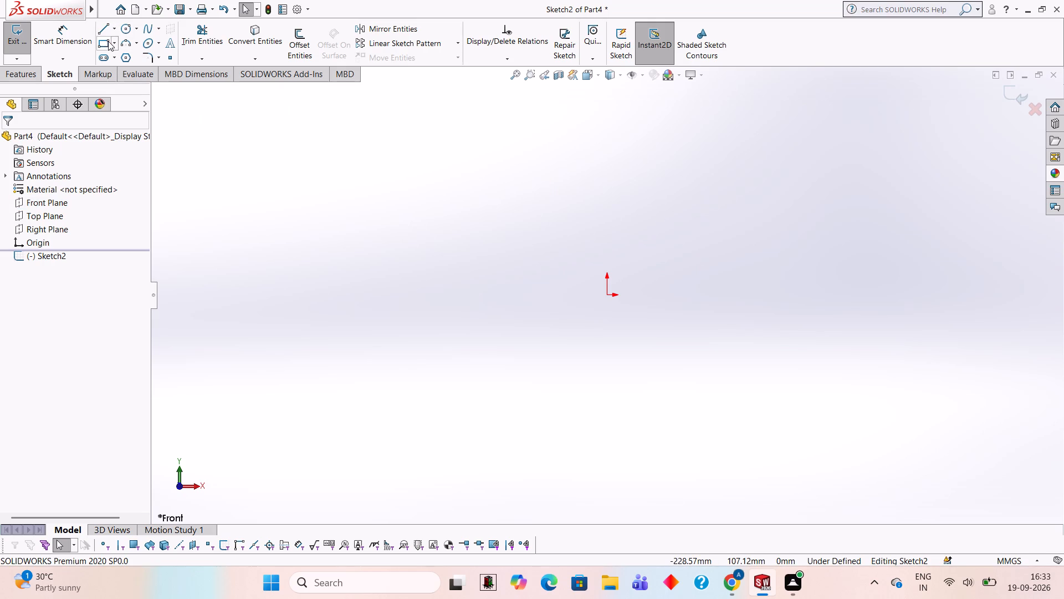
Draw a 10 mm by 10 mm square with lines, its lower-left corner on the origin.
{"action": "left_click", "coordinate": [100, 29]}
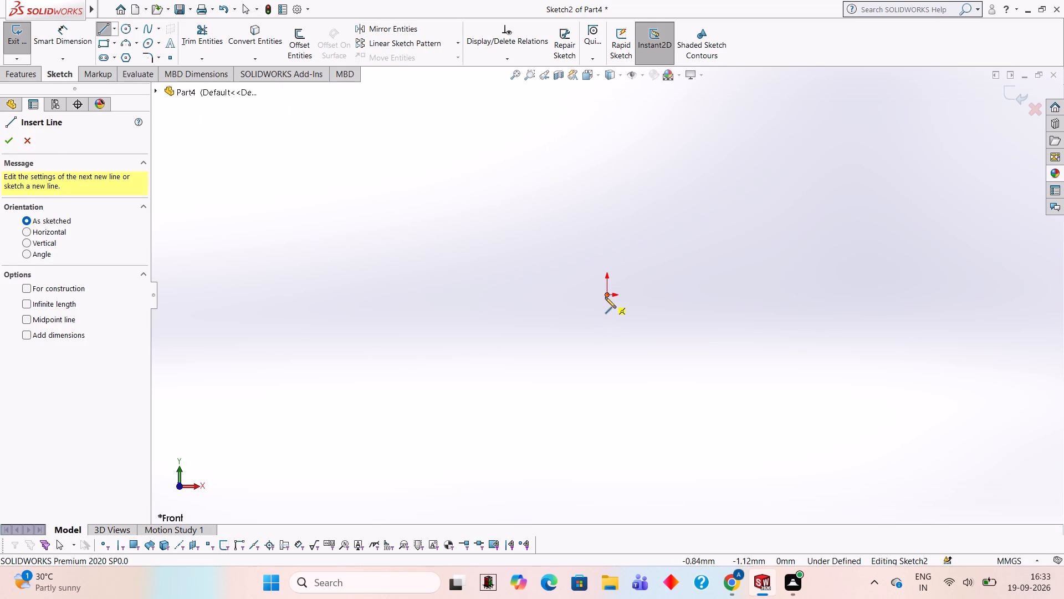
{"action": "left_click", "coordinate": [606, 294]}
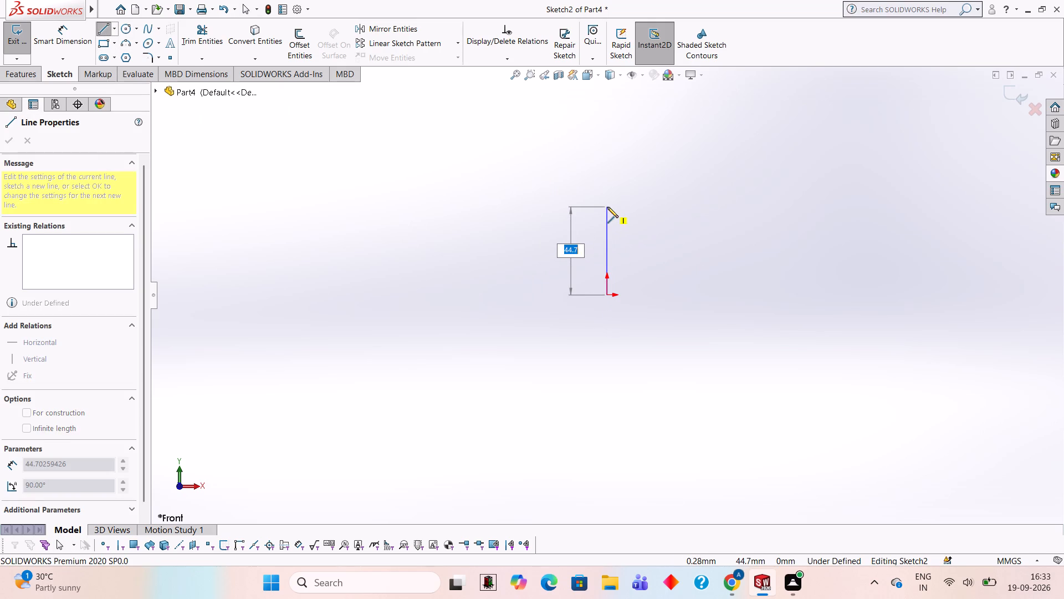
{"action": "type", "text": "10"}
{"action": "key", "text": "Return"}
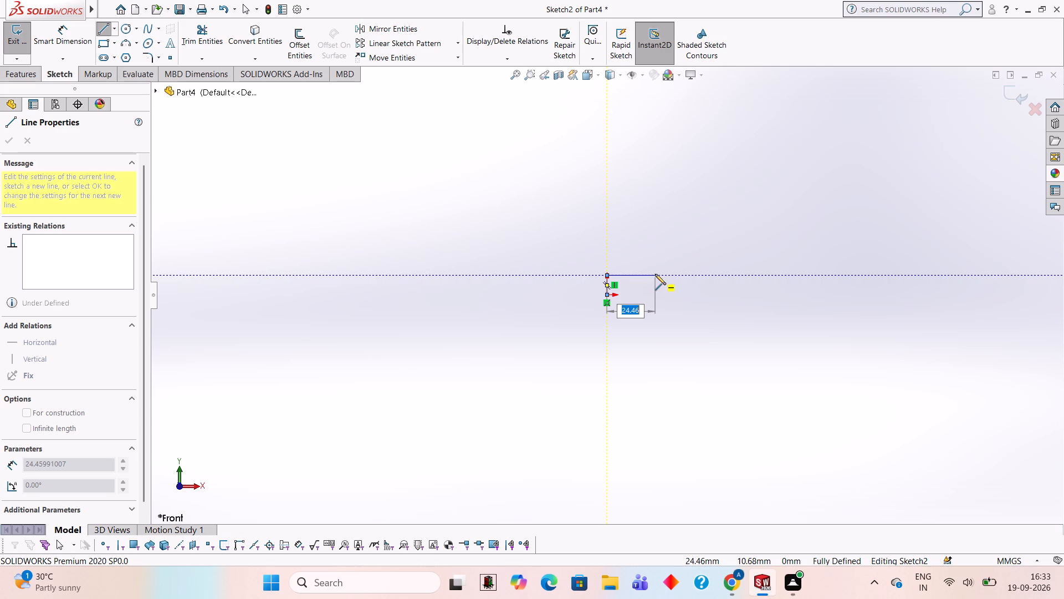
{"action": "type", "text": "10"}
{"action": "key", "text": "Return"}
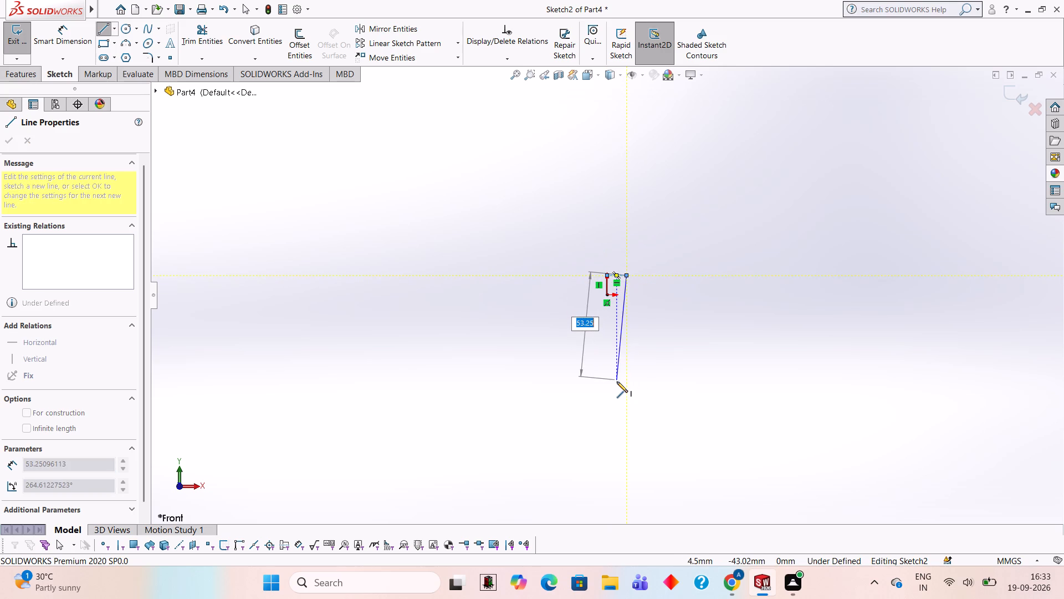
{"action": "type", "text": "10"}
{"action": "key", "text": "Return"}
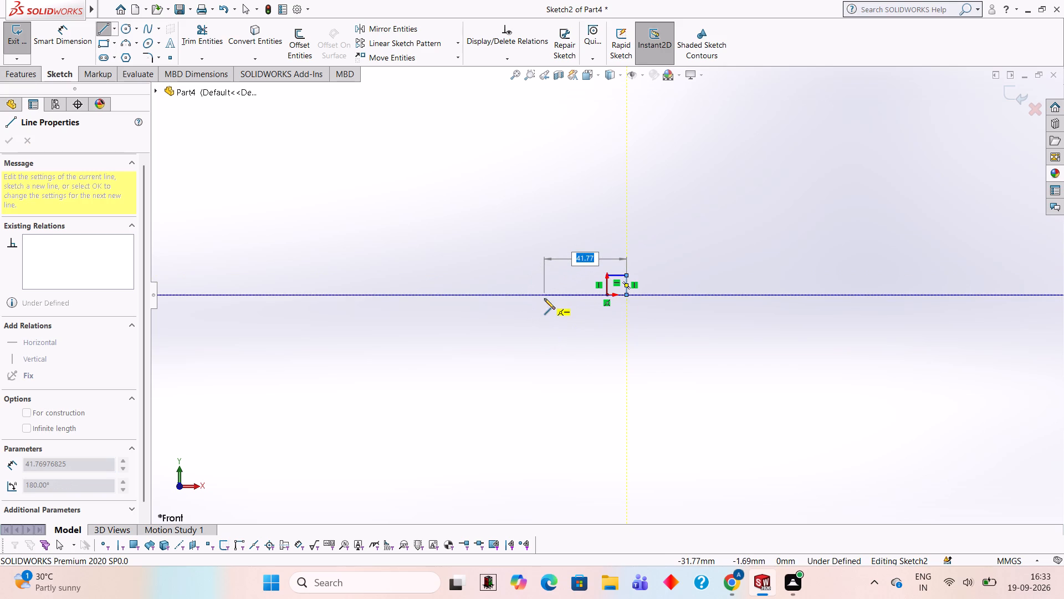
{"action": "type", "text": "10"}
{"action": "key", "text": "Return"}
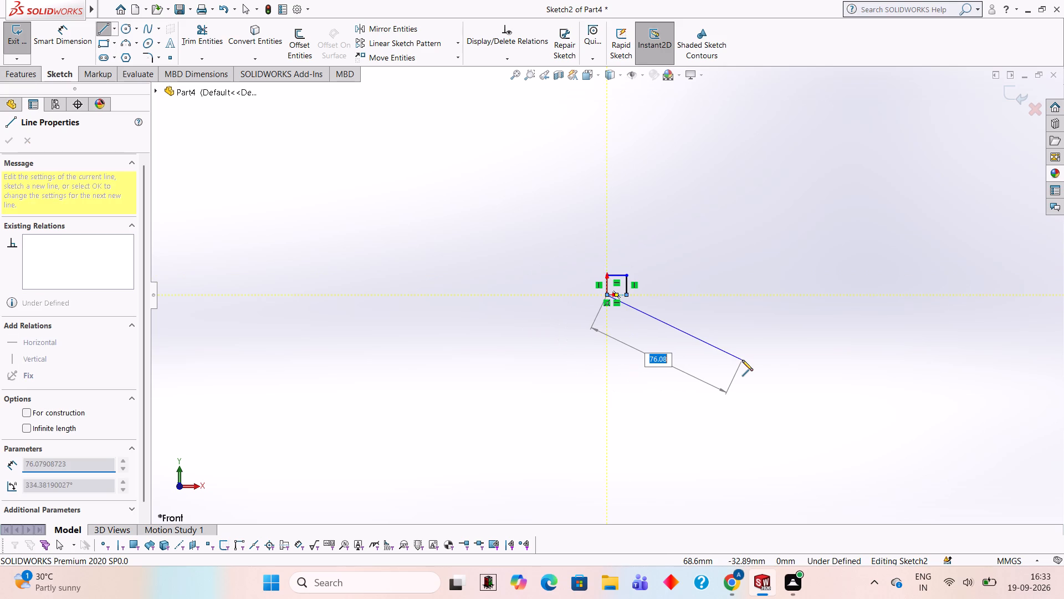
{"action": "key", "text": "Escape"}
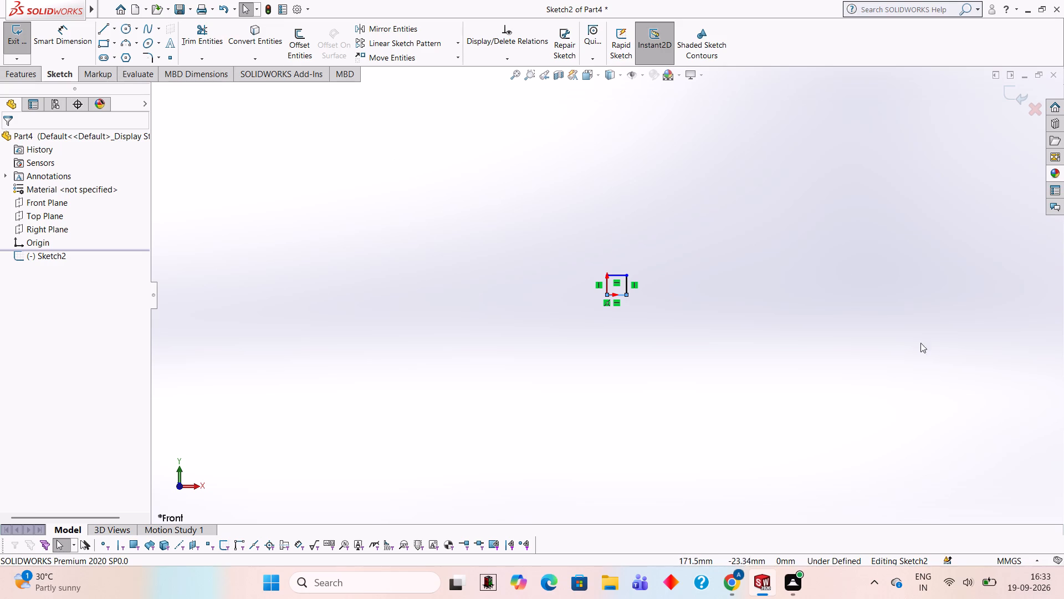
Draw a 100 mm horizontal line extending right from the square's upper-right corner.
{"action": "left_click", "coordinate": [105, 25]}
{"action": "left_click", "coordinate": [625, 276]}
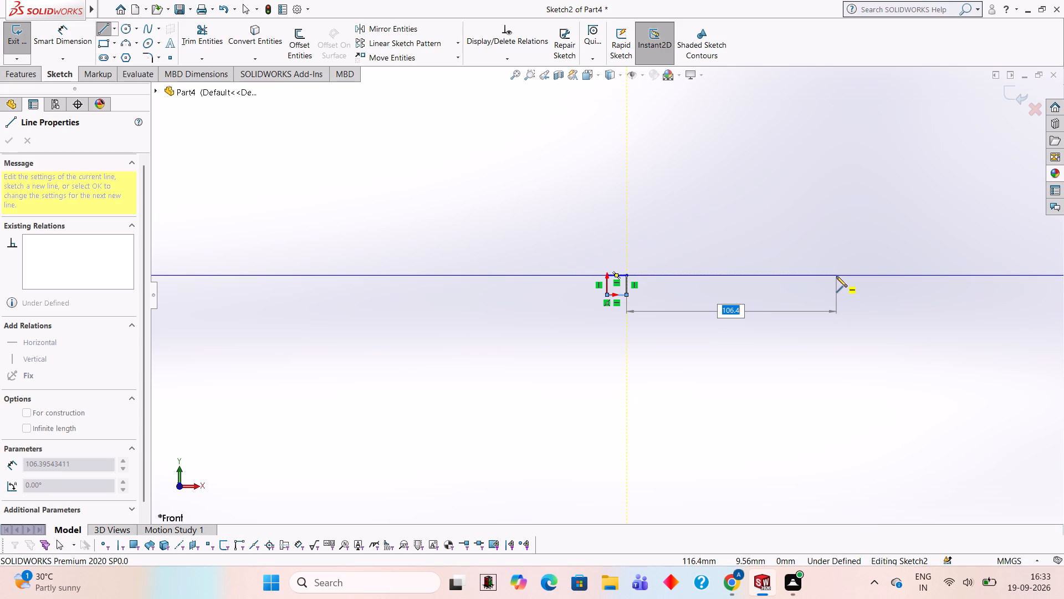
{"action": "type", "text": "10"}
{"action": "key", "text": "0"}
{"action": "key", "text": "Return"}
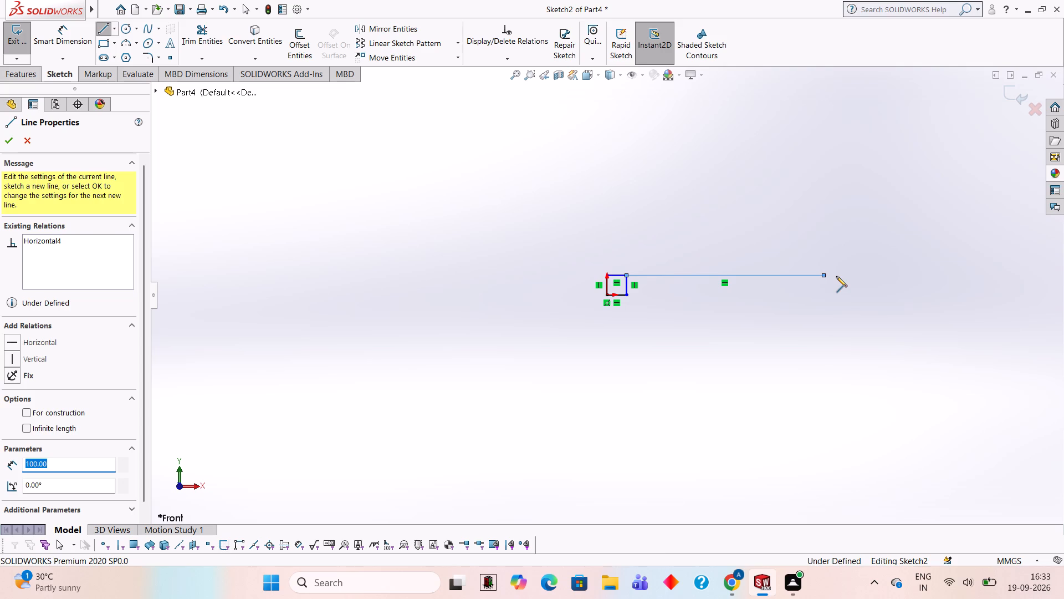
Draw a second 10 mm by 10 mm square with lines, its upper-left corner on the 100 mm line's free end.
{"action": "type", "text": "10"}
{"action": "key", "text": "Return"}
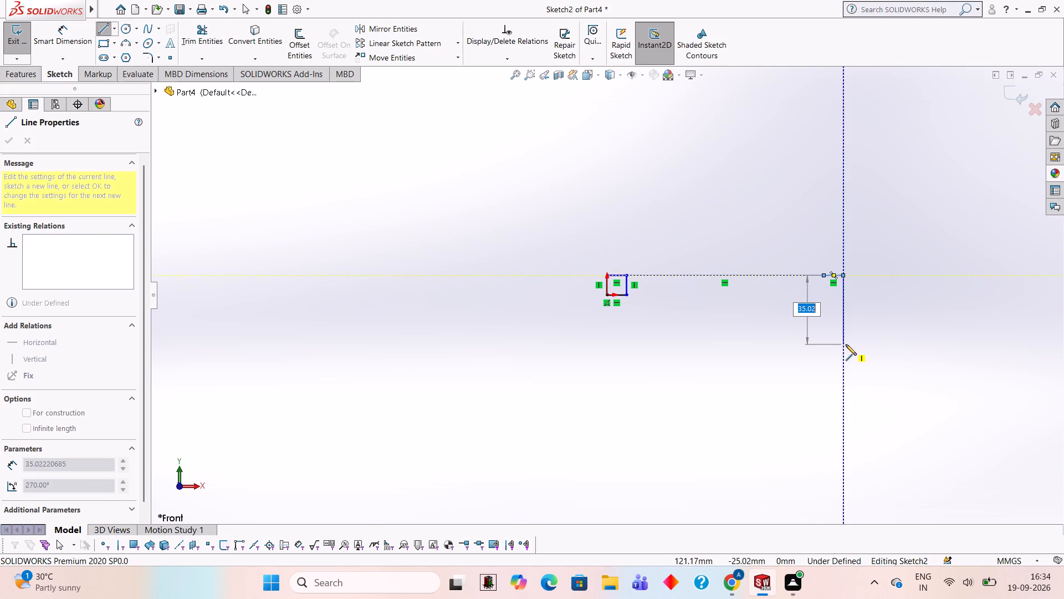
{"action": "type", "text": "10"}
{"action": "key", "text": "Return"}
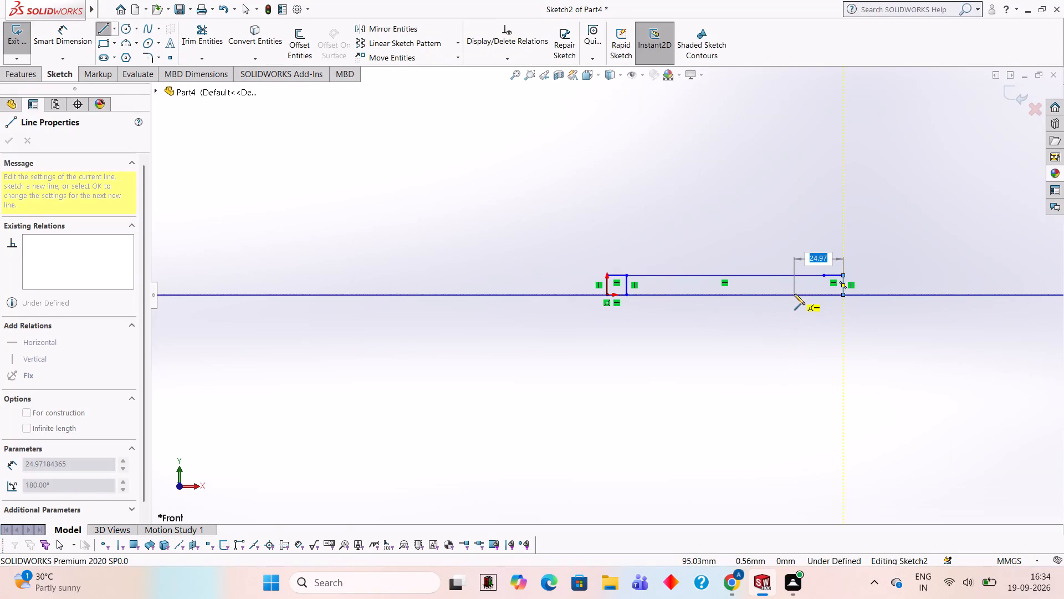
{"action": "type", "text": "10"}
{"action": "key", "text": "Return"}
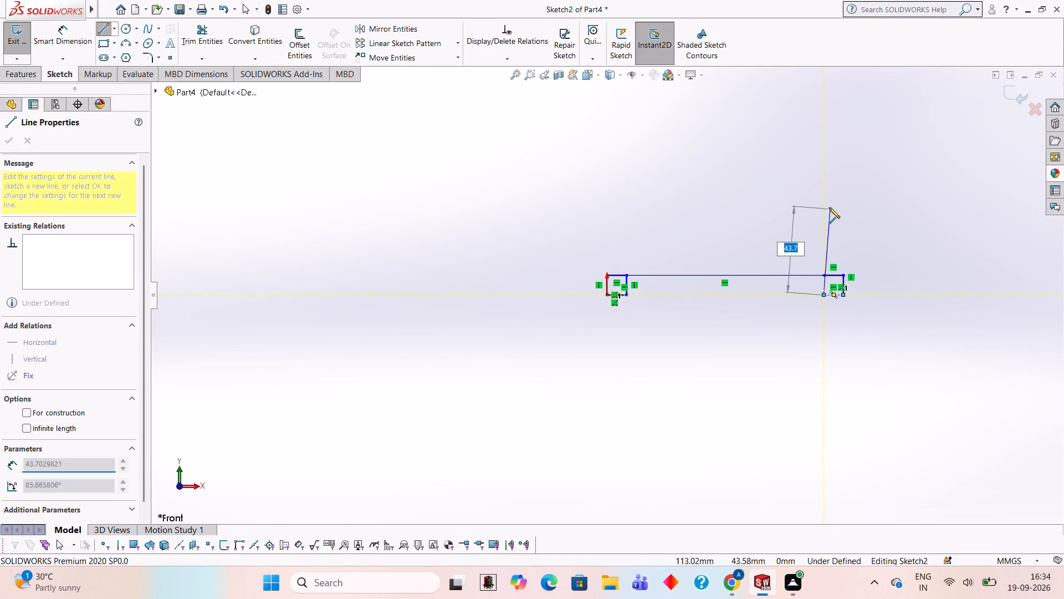
{"action": "type", "text": "10"}
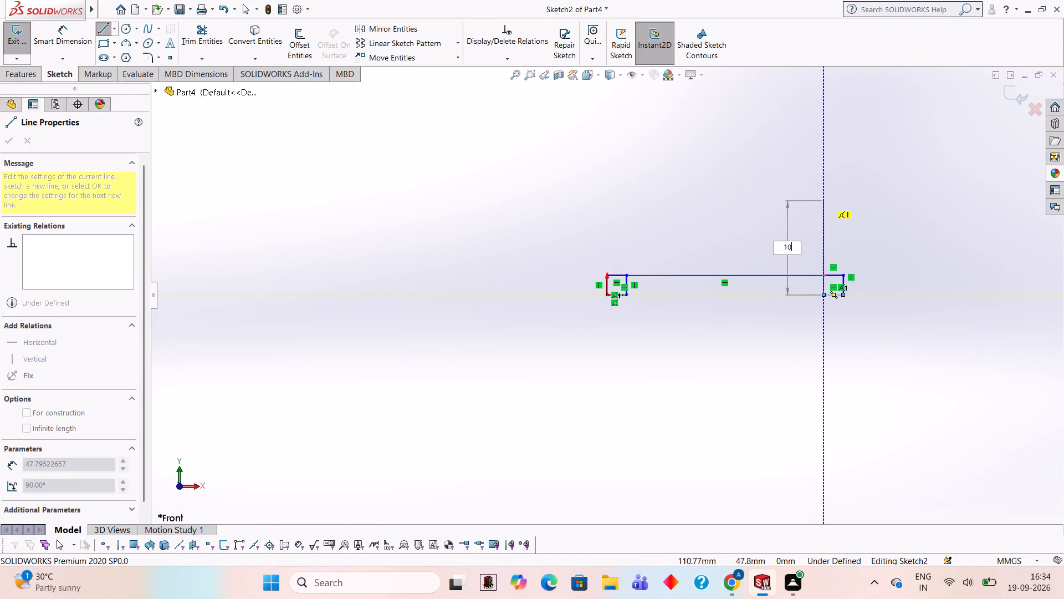
{"action": "key", "text": "Return"}
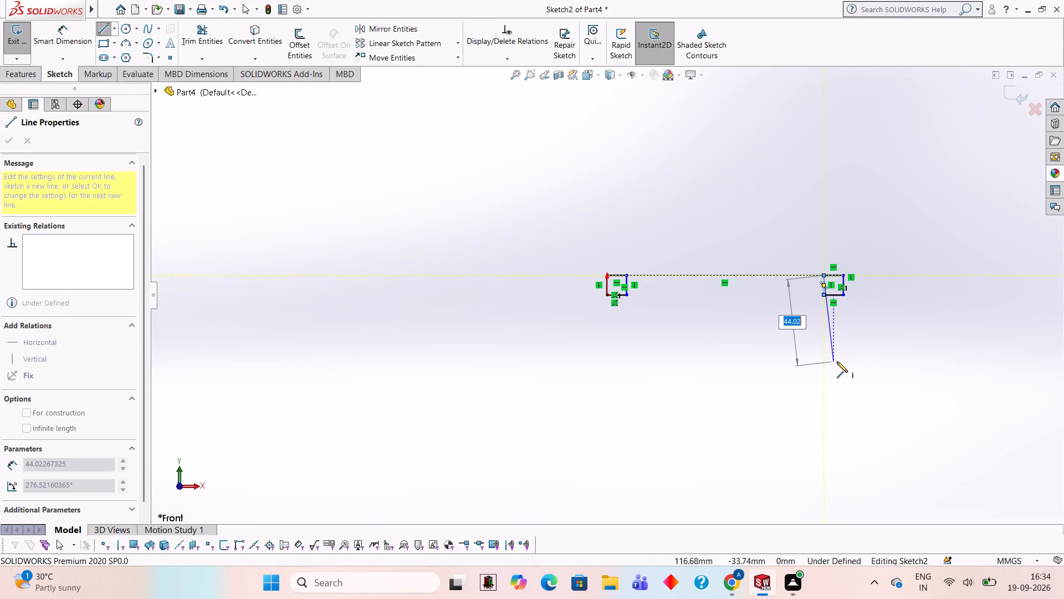
{"action": "key", "text": "Escape"}
Delete the 100 mm horizontal line joining the two squares.
{"action": "left_click", "coordinate": [789, 277]}
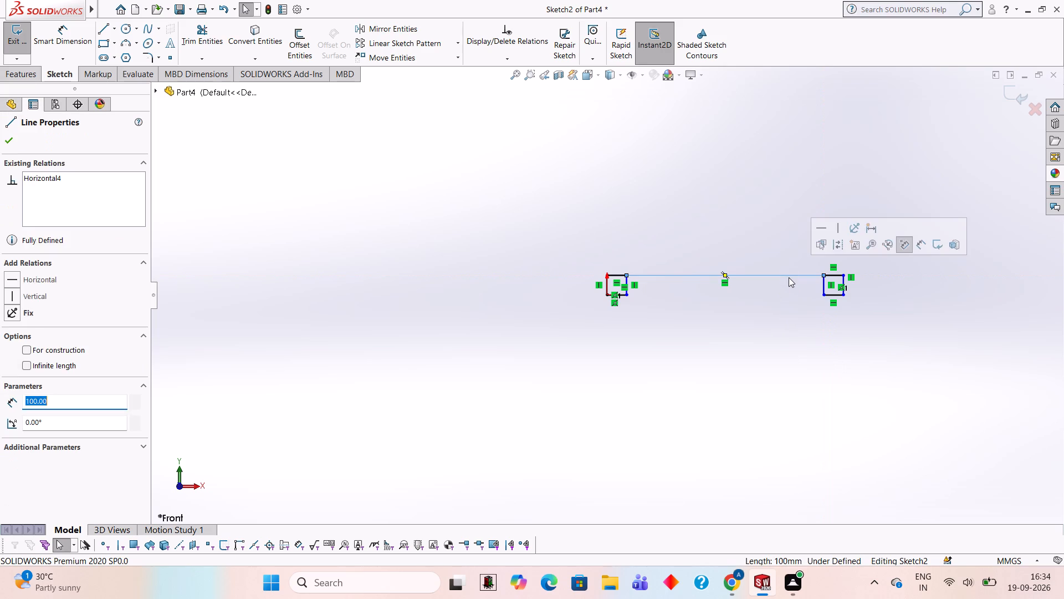
{"action": "key", "text": "Delete"}
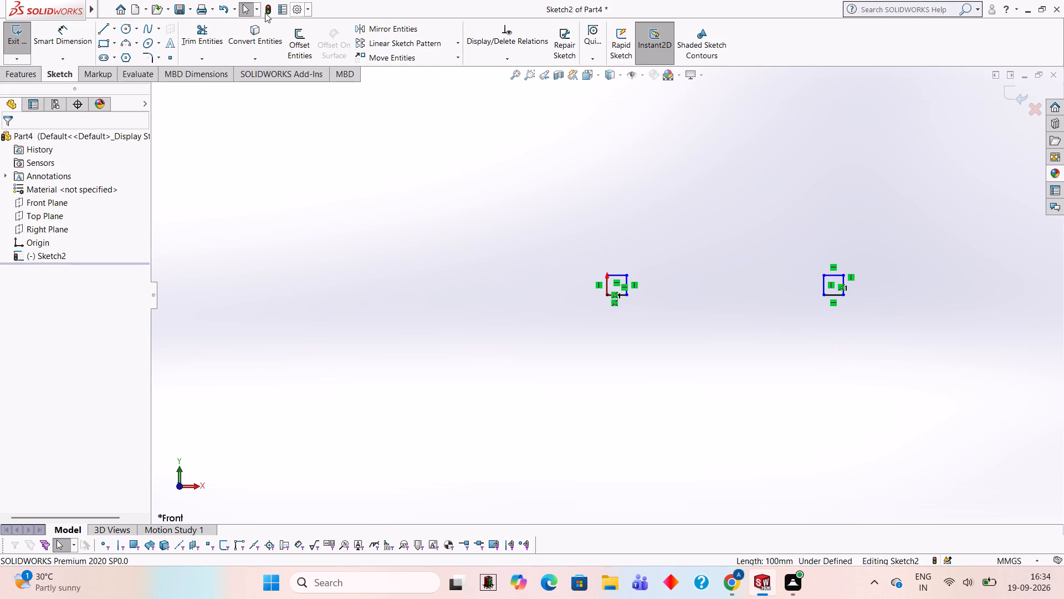
Draw a horizontal line between the midpoints of the two squares' facing inner sides.
{"action": "left_click", "coordinate": [121, 29]}
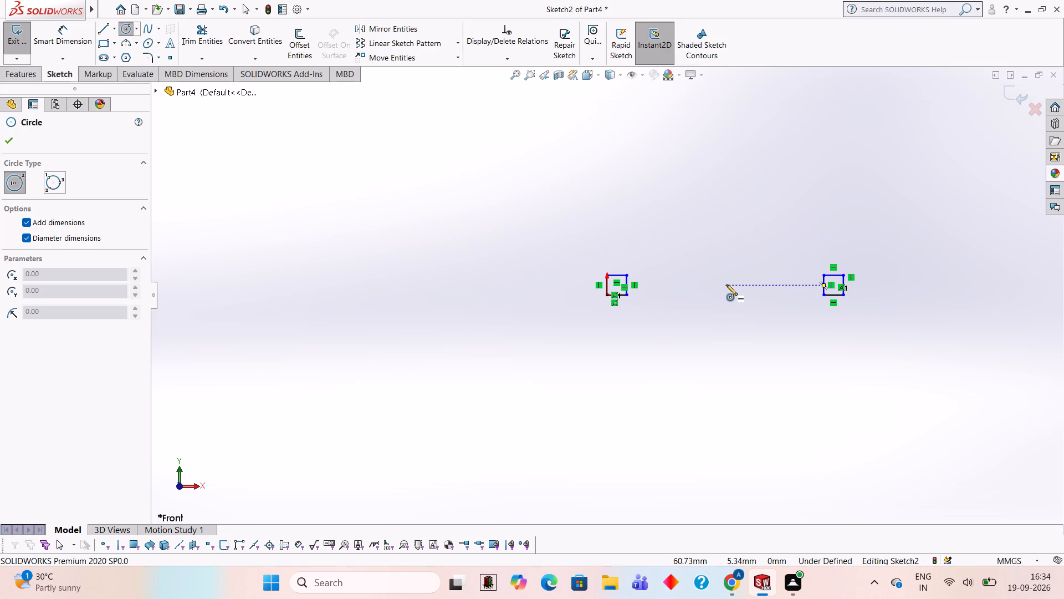
{"action": "key", "text": "Escape"}
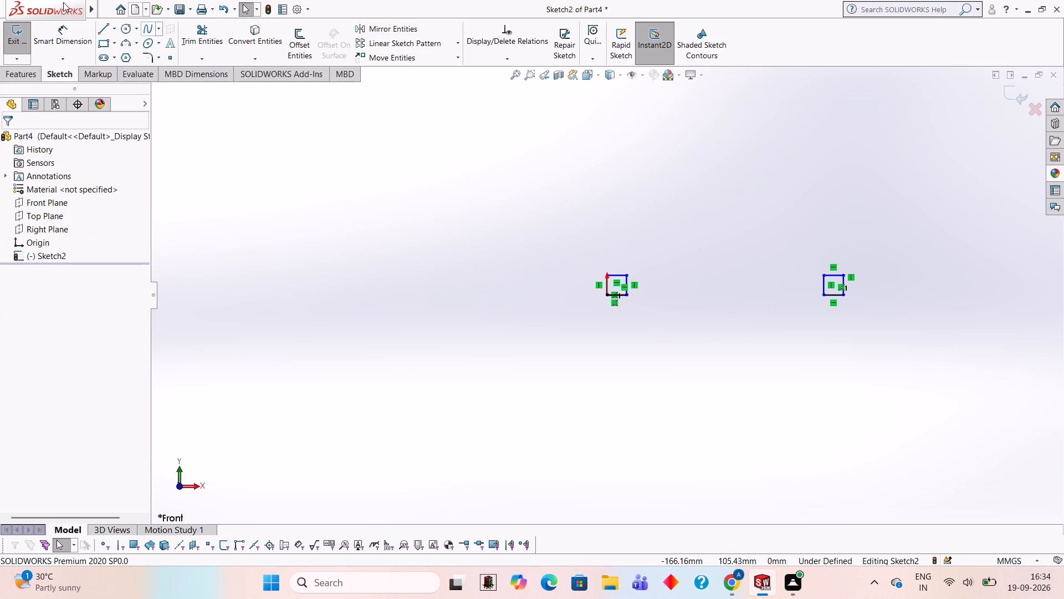
{"action": "left_click", "coordinate": [102, 29]}
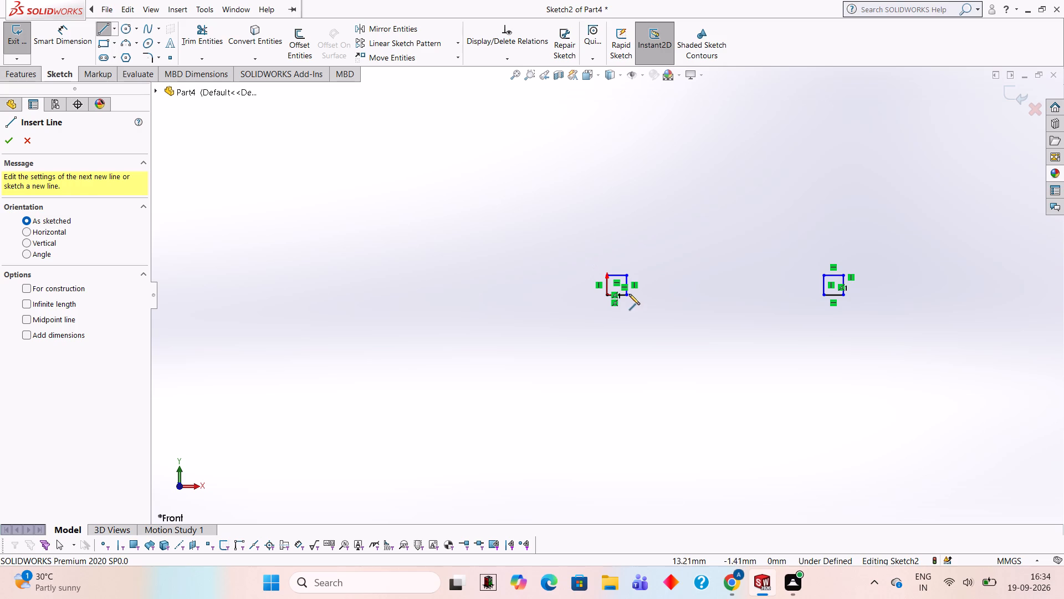
{"action": "left_click", "coordinate": [626, 283]}
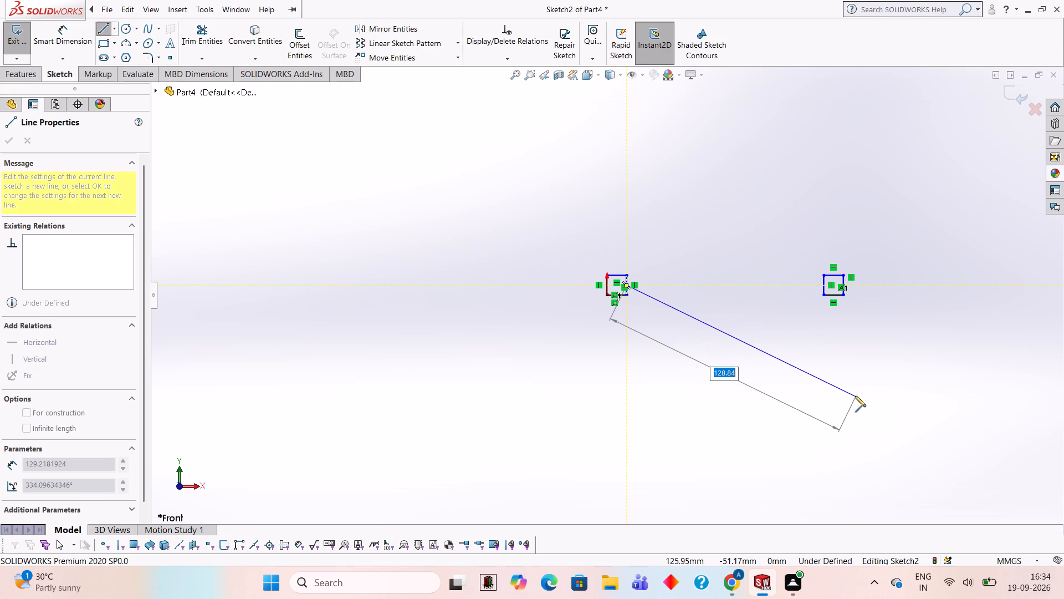
{"action": "left_click", "coordinate": [824, 283]}
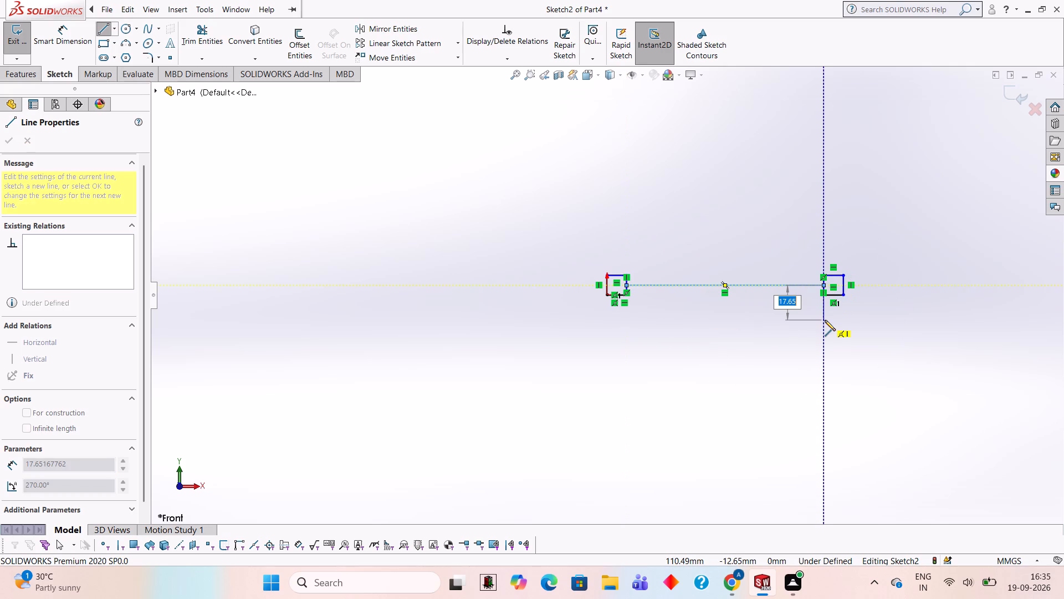
{"action": "key", "text": "Escape"}
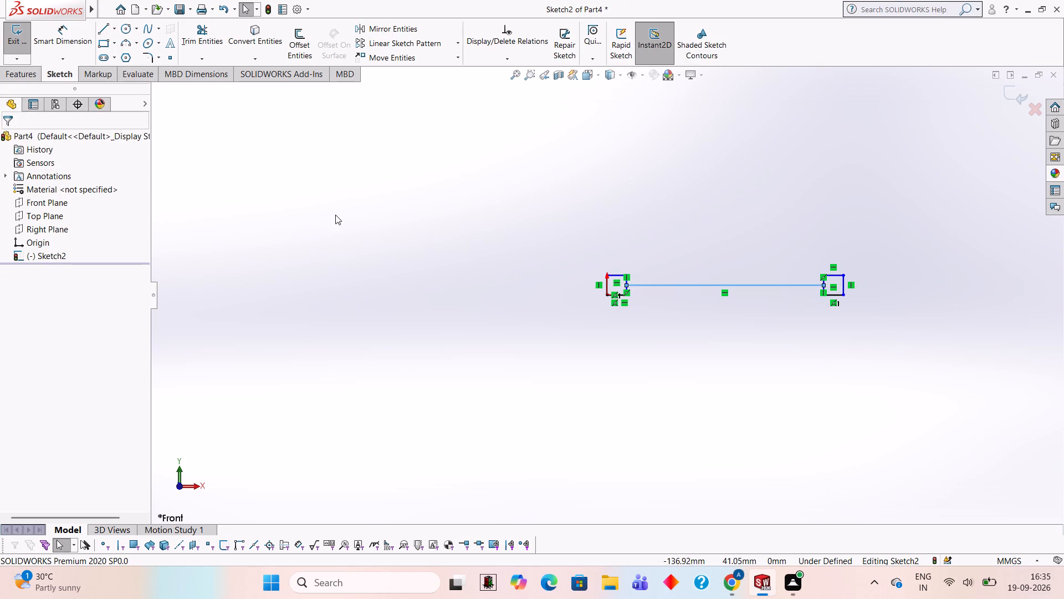
Draw two concentric circles of 120 mm and 100 mm diameter, centred on the connecting line's midpoint.
{"action": "left_click", "coordinate": [122, 27]}
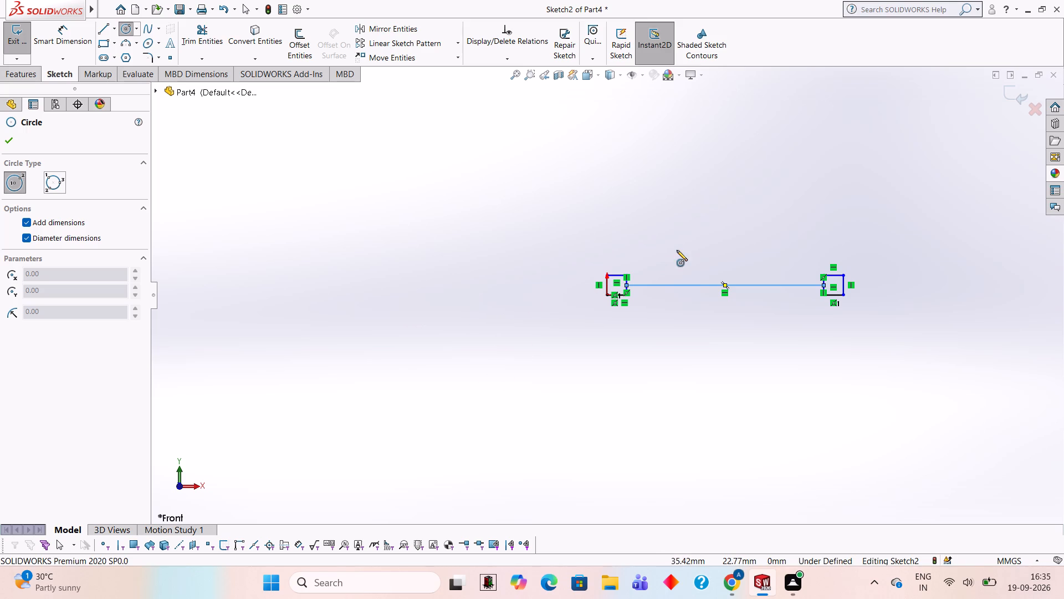
{"action": "left_click", "coordinate": [726, 285]}
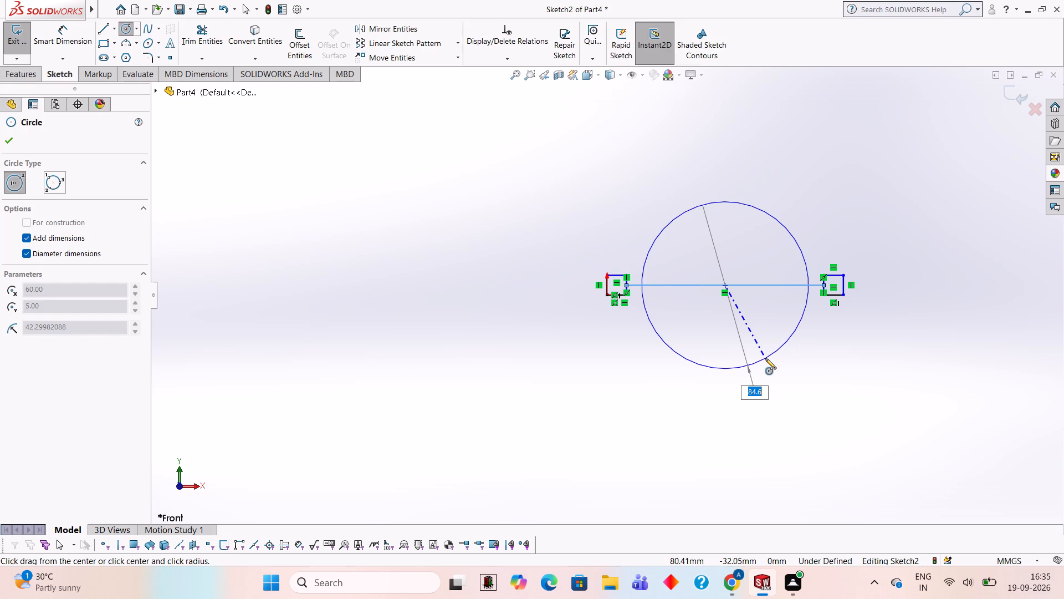
{"action": "type", "text": "12"}
{"action": "key", "text": "0"}
{"action": "key", "text": "Return"}
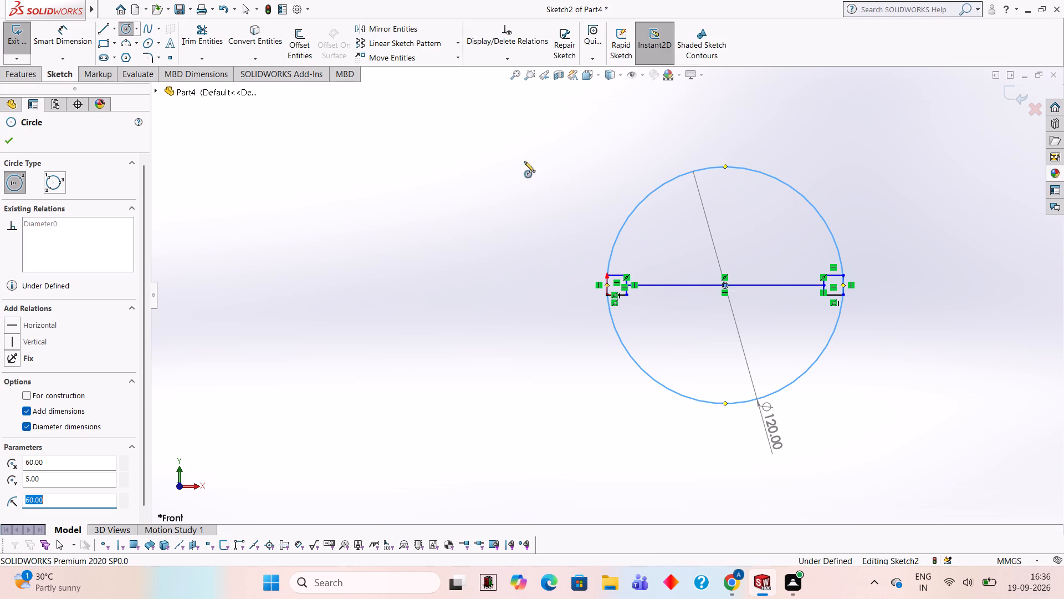
{"action": "left_click", "coordinate": [724, 284]}
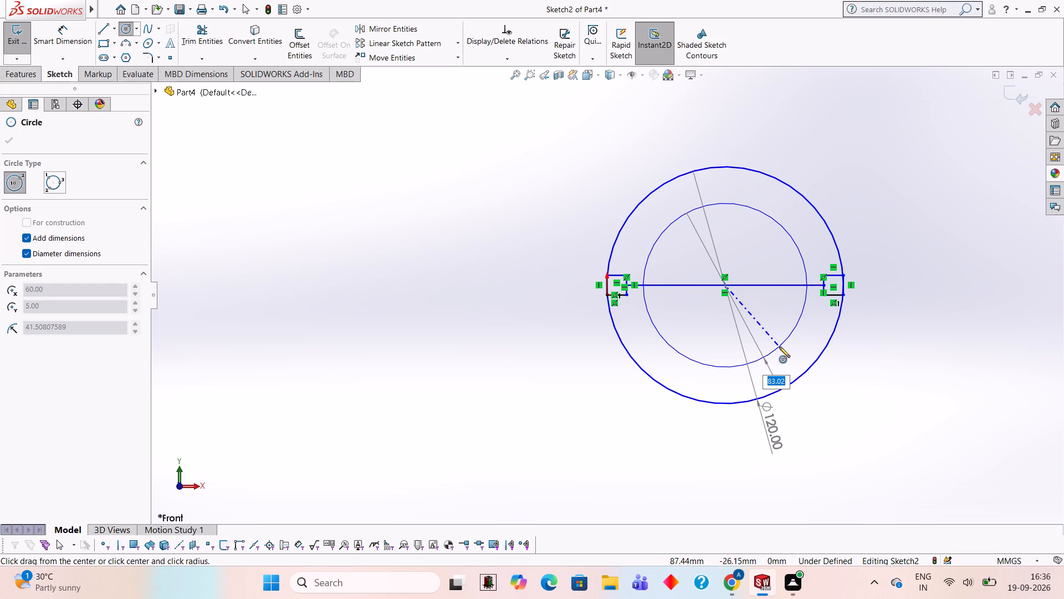
{"action": "key", "text": "1"}
{"action": "type", "text": "00"}
{"action": "key", "text": "Return"}
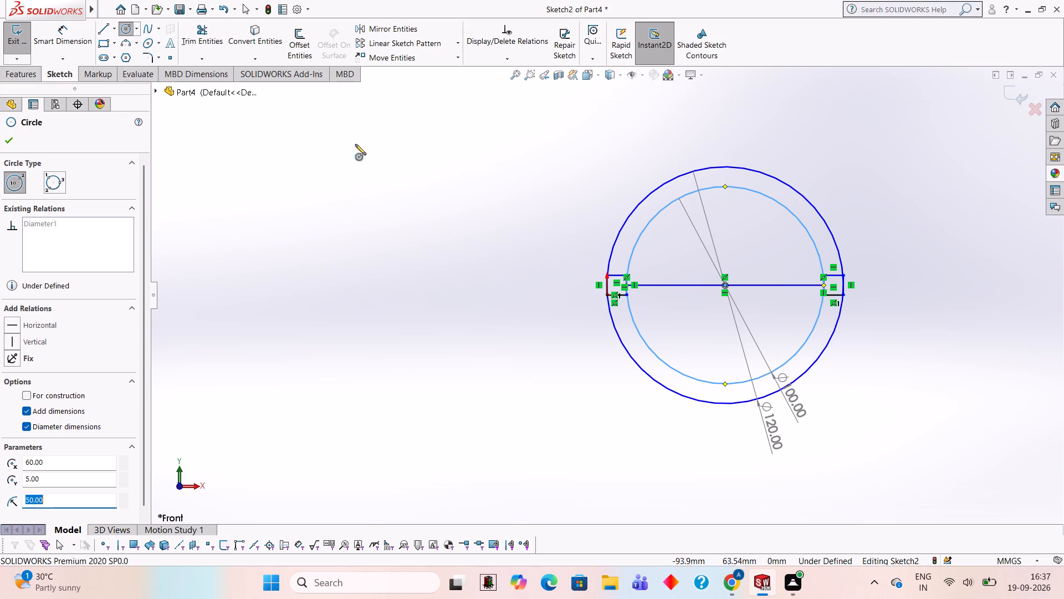
Trim away both circles' lower halves, the connecting line and the top edges of both squares.
{"action": "left_click", "coordinate": [221, 29]}
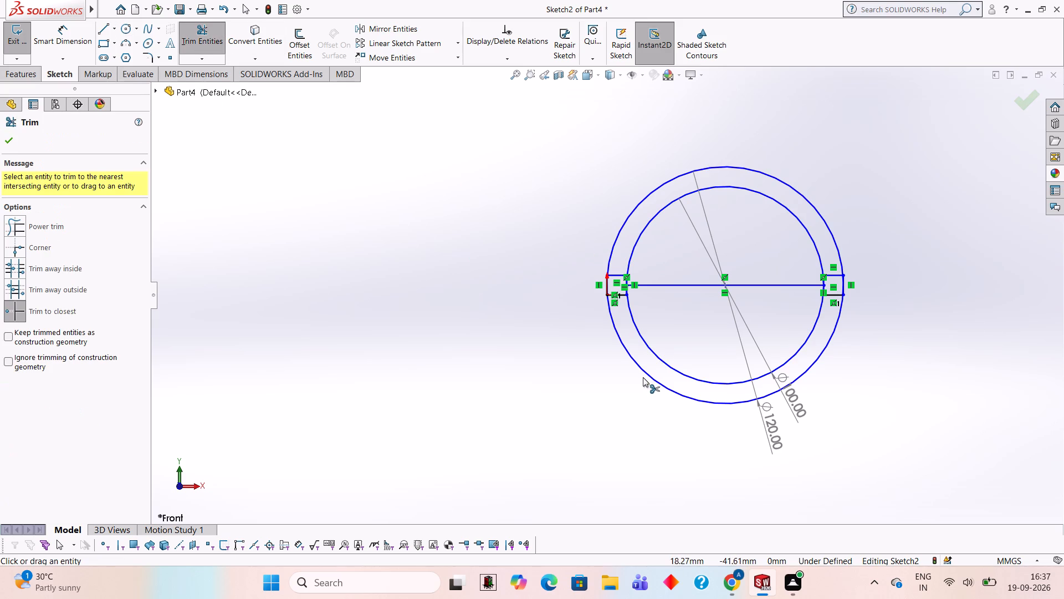
{"action": "left_click", "coordinate": [642, 367]}
{"action": "left_click", "coordinate": [659, 361]}
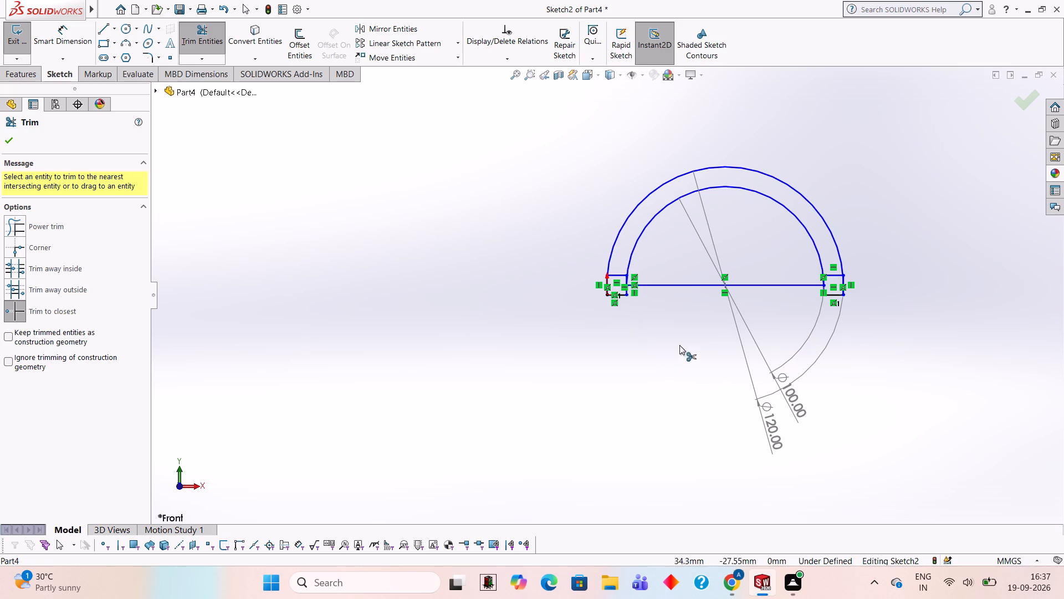
{"action": "left_click", "coordinate": [777, 286]}
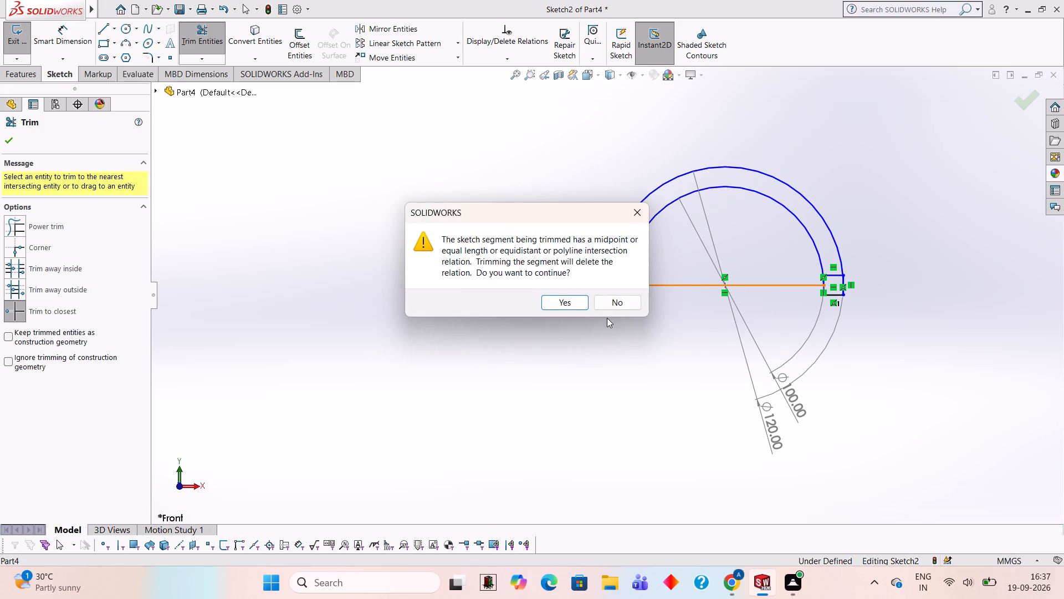
{"action": "left_click", "coordinate": [580, 301]}
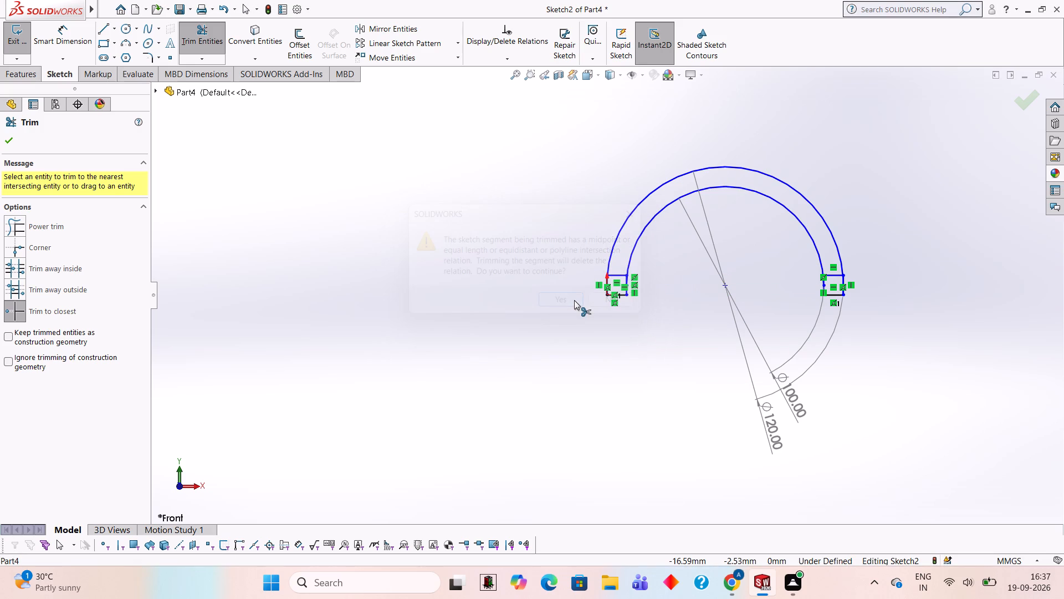
{"action": "left_click", "coordinate": [620, 273]}
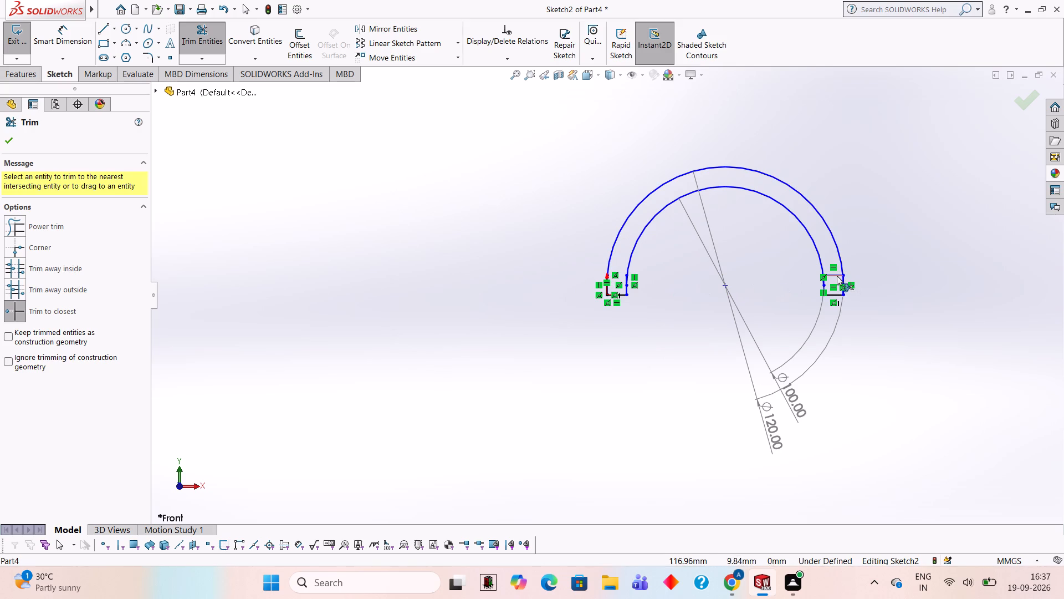
{"action": "left_click", "coordinate": [837, 276]}
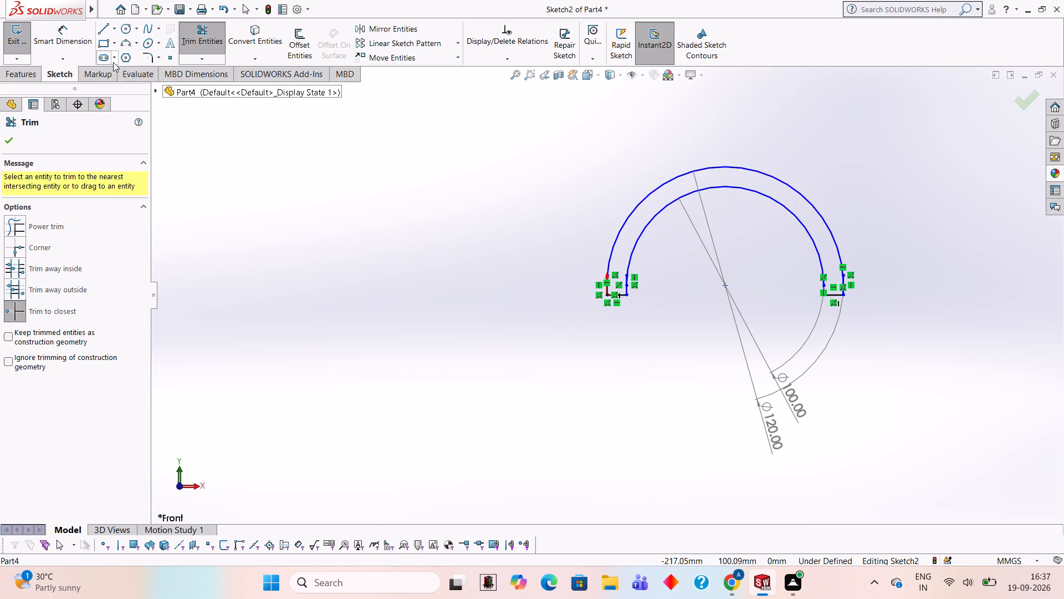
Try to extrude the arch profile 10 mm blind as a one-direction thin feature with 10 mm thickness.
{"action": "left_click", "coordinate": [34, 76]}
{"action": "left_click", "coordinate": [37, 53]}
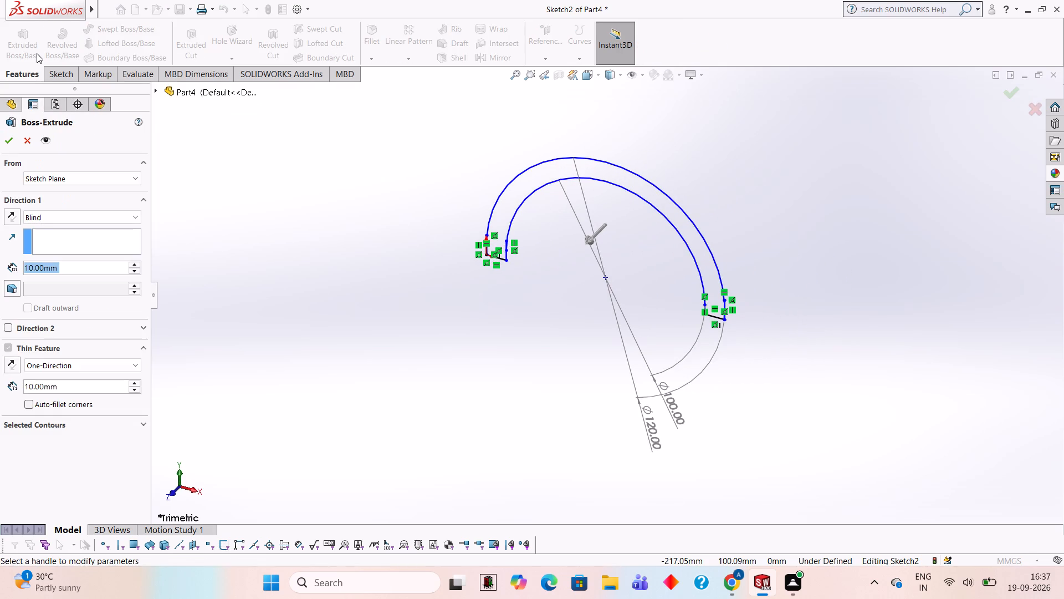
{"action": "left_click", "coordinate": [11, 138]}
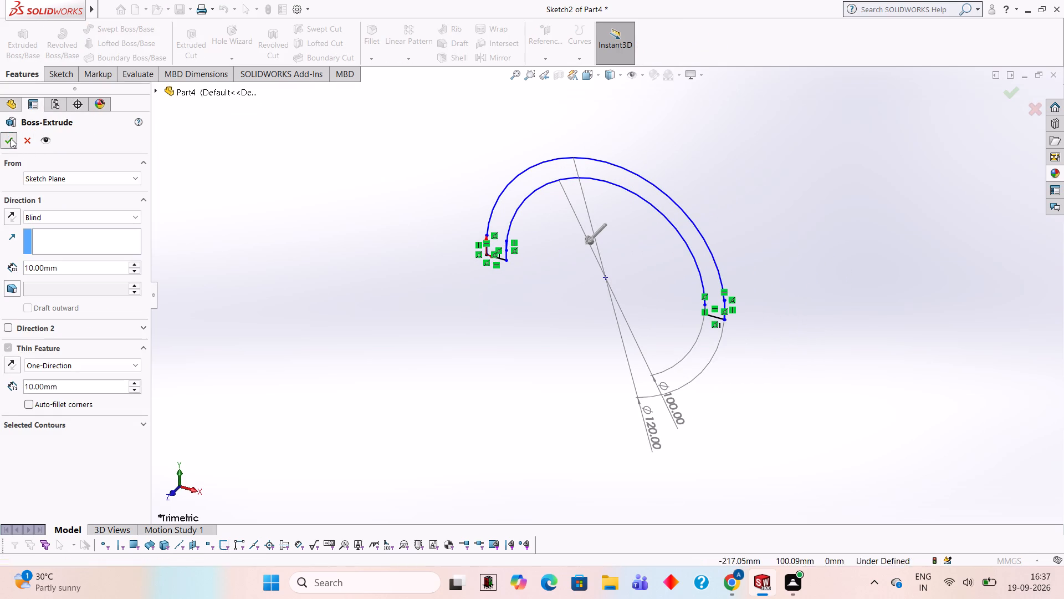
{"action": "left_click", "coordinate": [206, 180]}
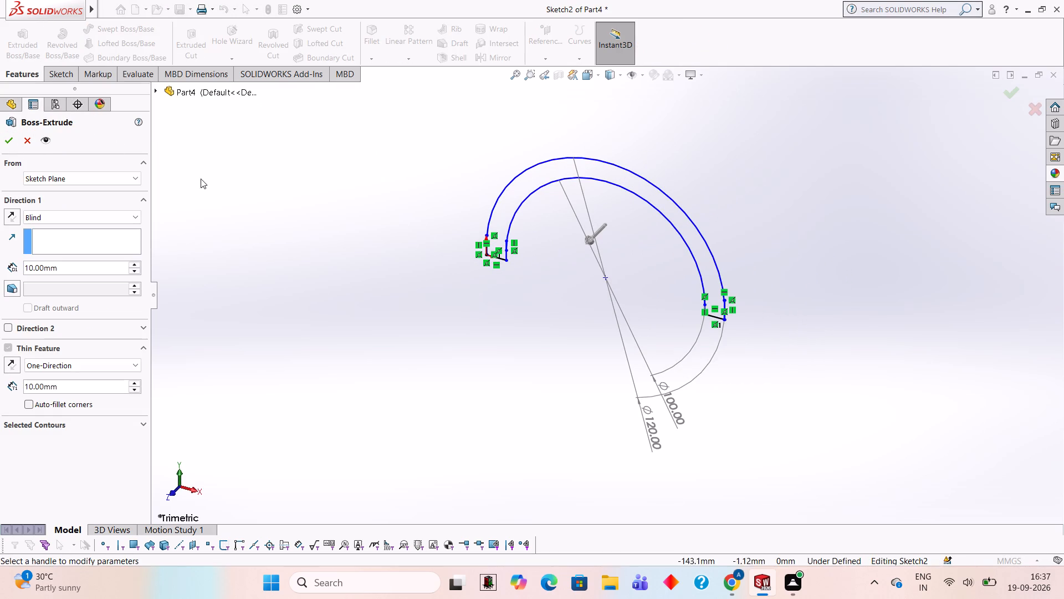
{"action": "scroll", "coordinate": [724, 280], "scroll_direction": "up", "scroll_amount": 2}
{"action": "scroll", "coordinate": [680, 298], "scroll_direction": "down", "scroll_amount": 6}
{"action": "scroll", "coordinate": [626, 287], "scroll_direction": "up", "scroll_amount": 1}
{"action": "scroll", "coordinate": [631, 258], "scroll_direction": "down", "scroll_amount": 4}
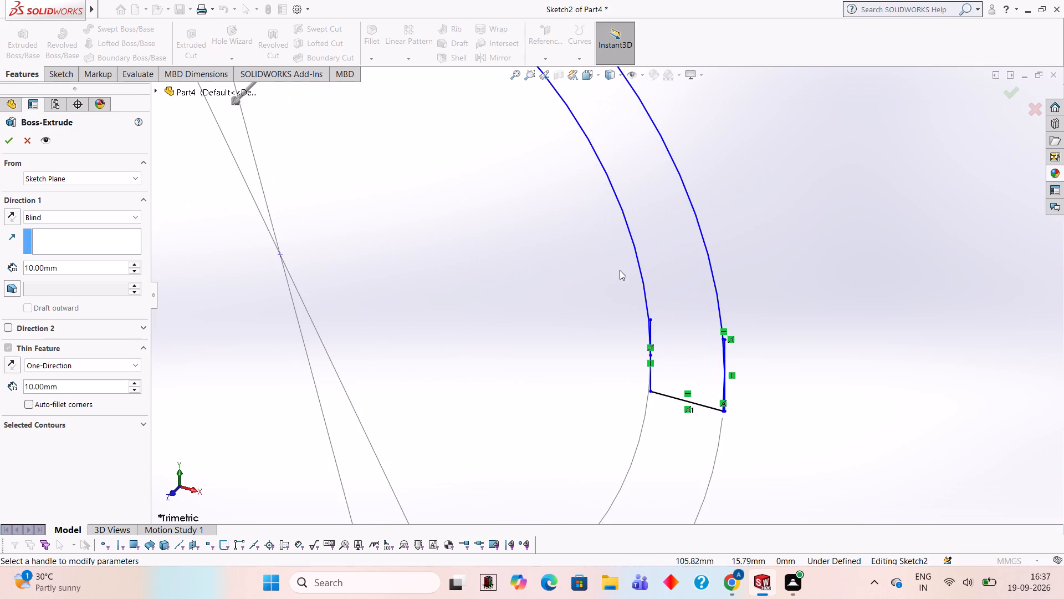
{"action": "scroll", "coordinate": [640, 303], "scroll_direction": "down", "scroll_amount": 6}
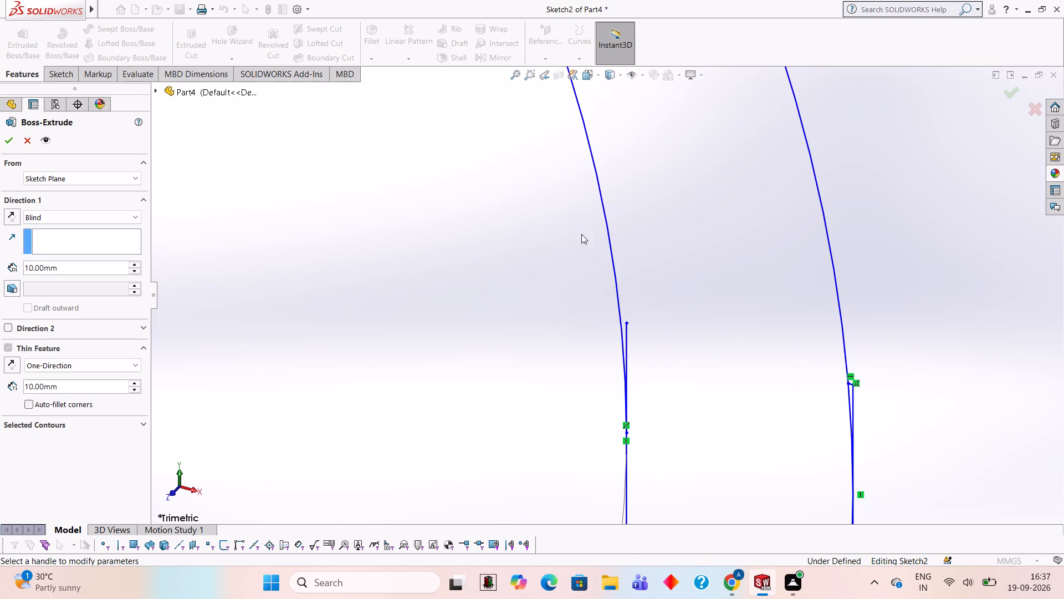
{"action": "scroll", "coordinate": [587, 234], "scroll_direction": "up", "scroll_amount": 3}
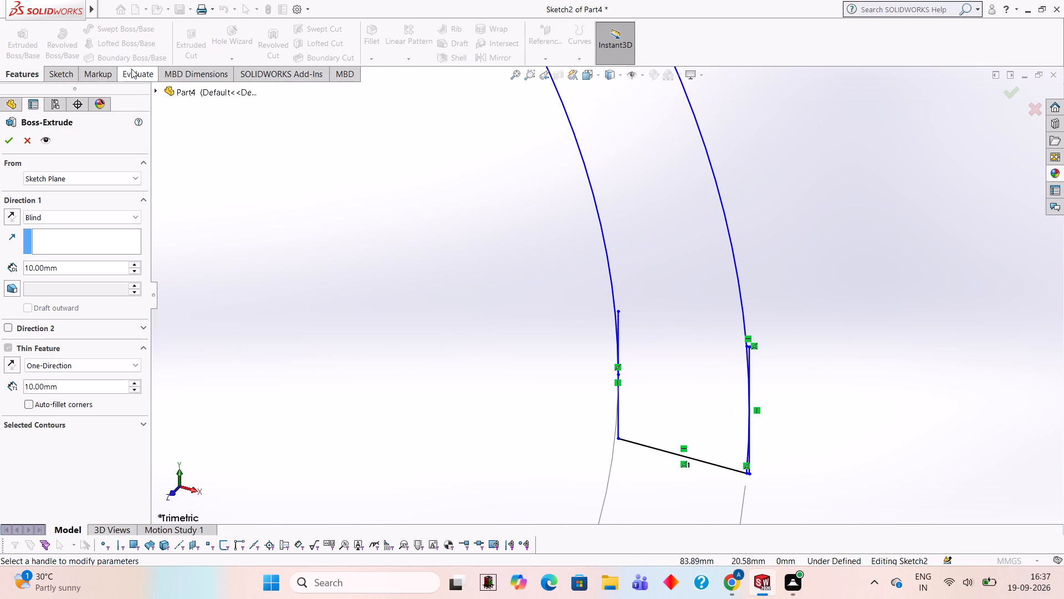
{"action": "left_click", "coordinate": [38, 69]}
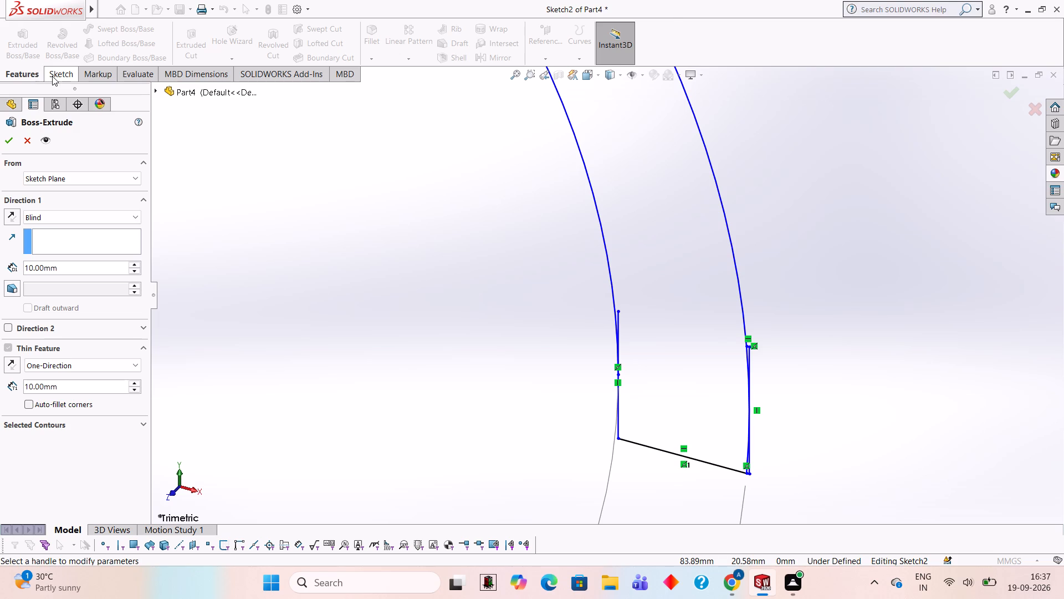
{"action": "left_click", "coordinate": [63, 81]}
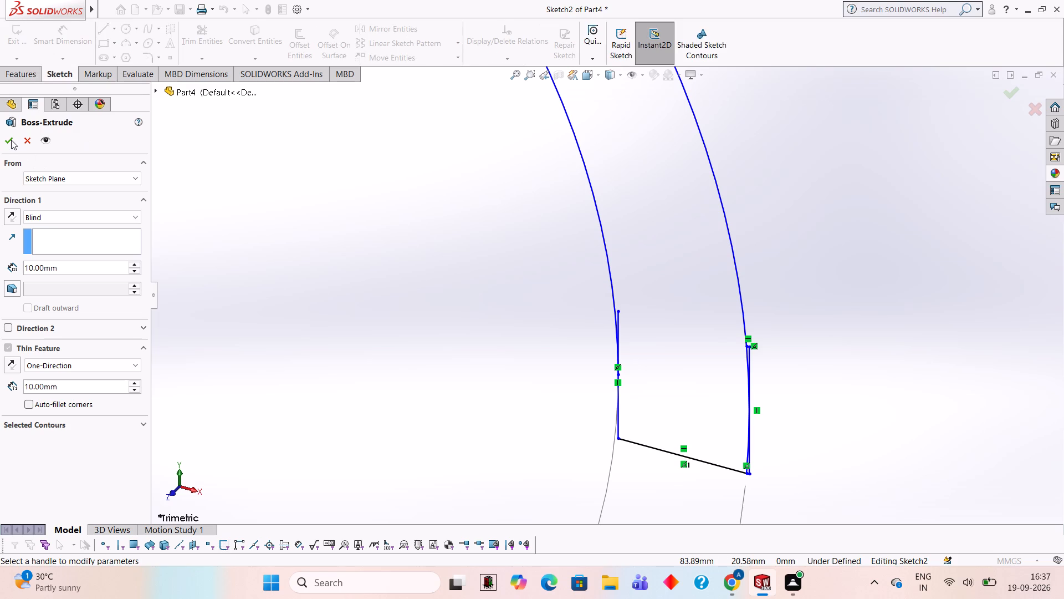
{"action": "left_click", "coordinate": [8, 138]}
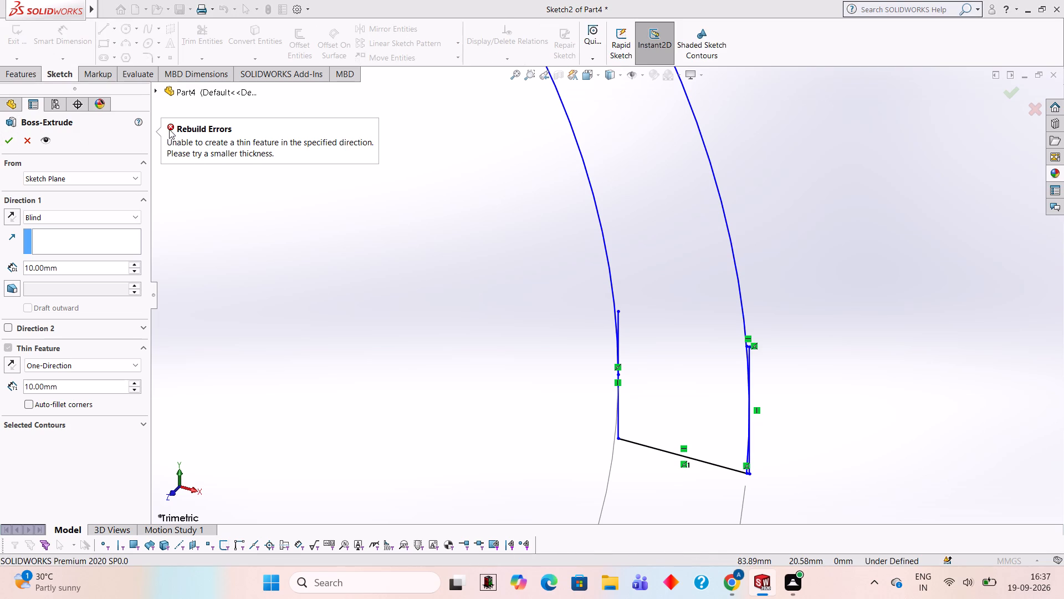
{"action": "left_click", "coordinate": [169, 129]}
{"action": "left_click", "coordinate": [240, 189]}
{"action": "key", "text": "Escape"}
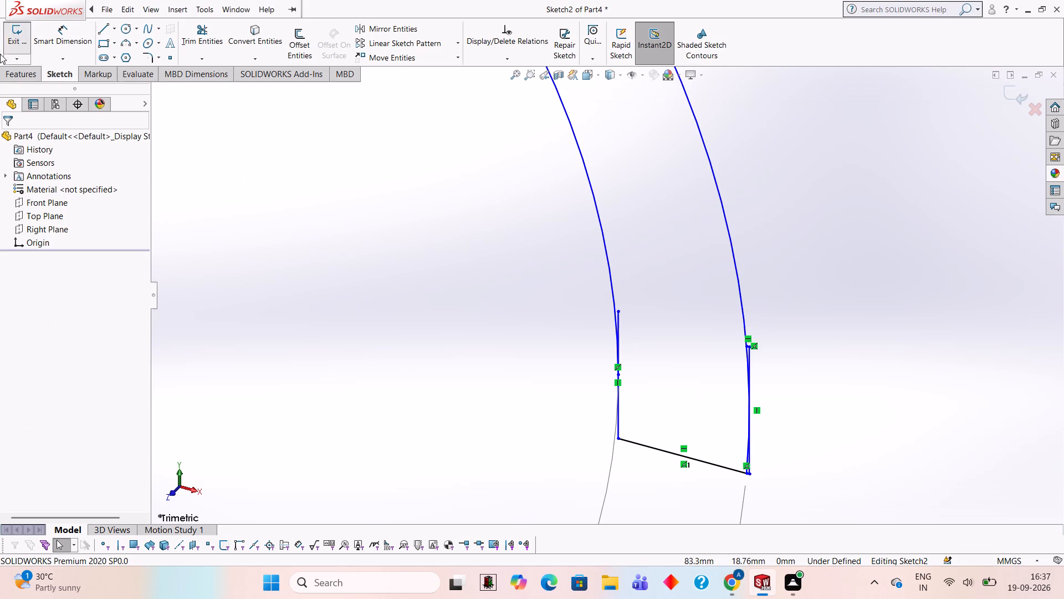
Trim the overlapping side-line stubs and the leftover outer arc segment at the arch's right end tab.
{"action": "left_click", "coordinate": [11, 72]}
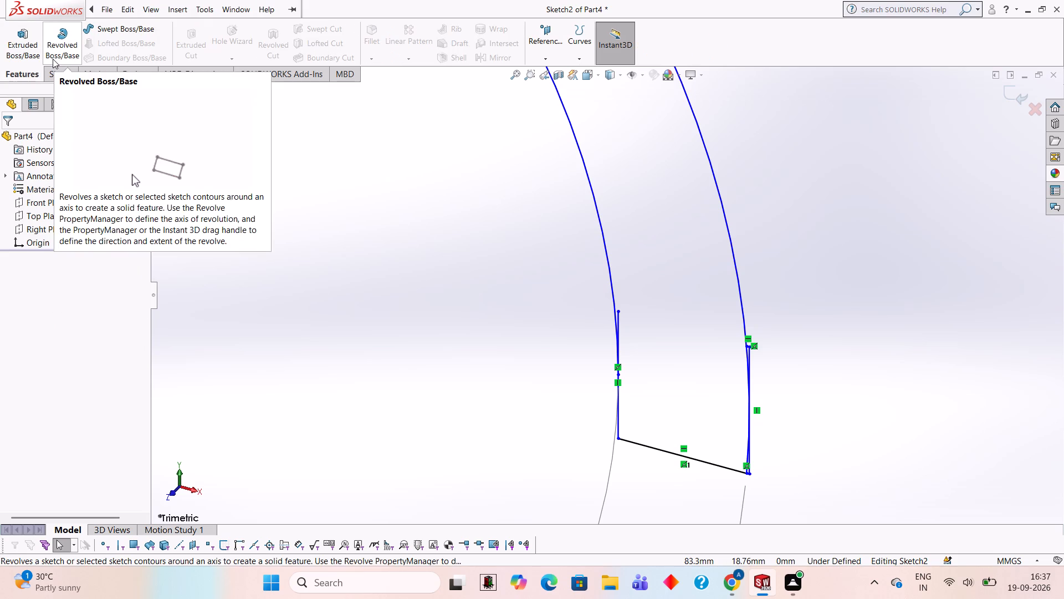
{"action": "left_click", "coordinate": [57, 68]}
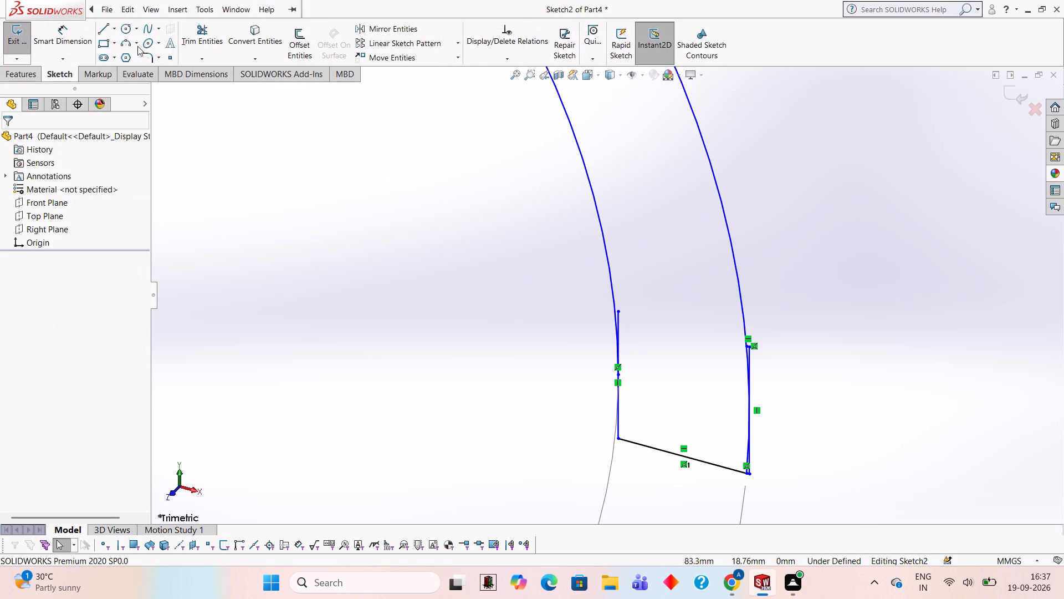
{"action": "left_click", "coordinate": [201, 50]}
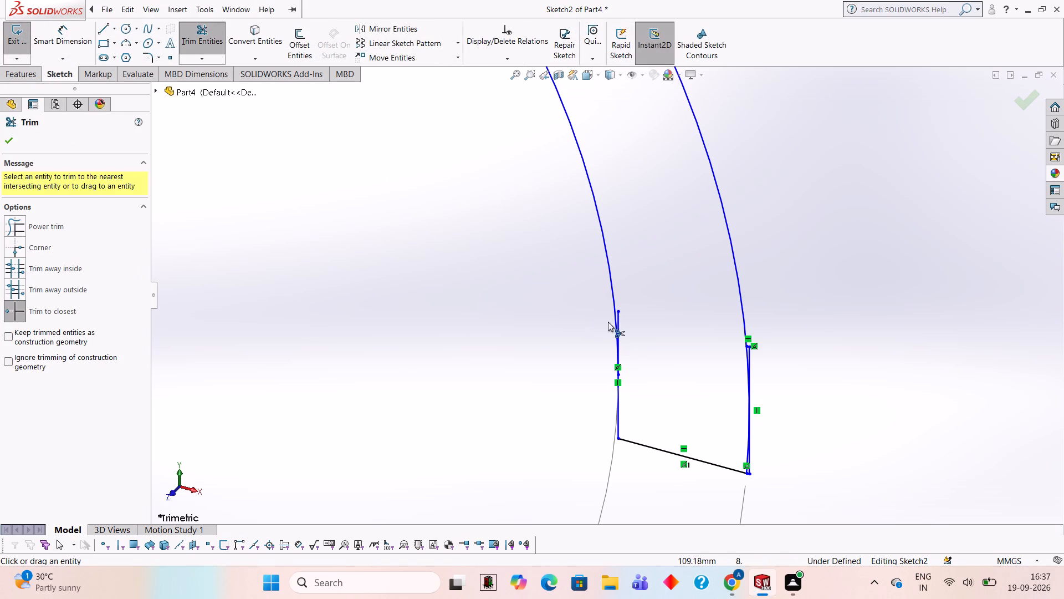
{"action": "left_click", "coordinate": [619, 313]}
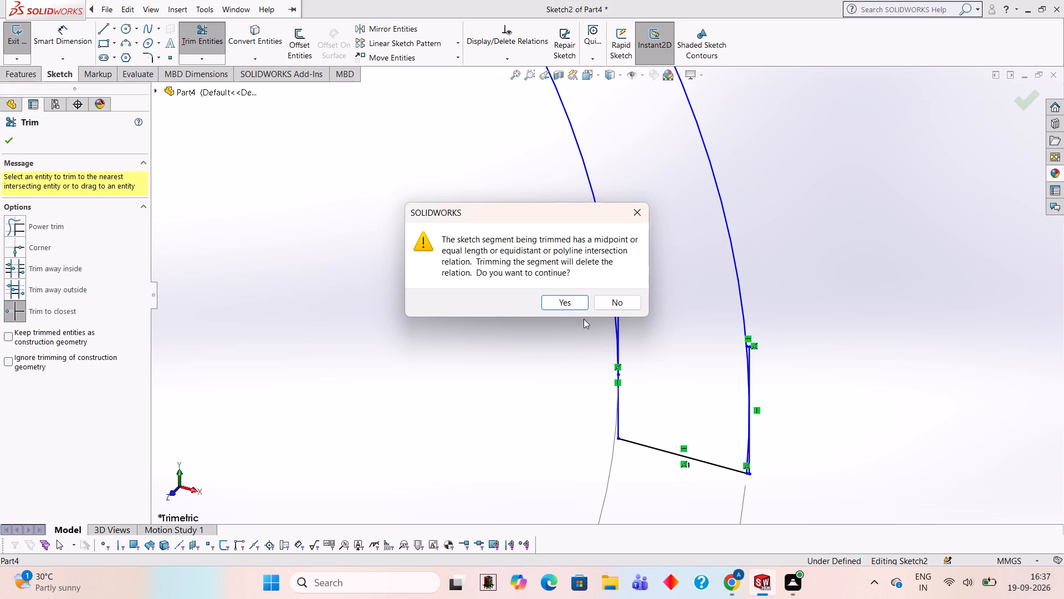
{"action": "left_click", "coordinate": [576, 306]}
{"action": "scroll", "coordinate": [745, 369], "scroll_direction": "down", "scroll_amount": 4}
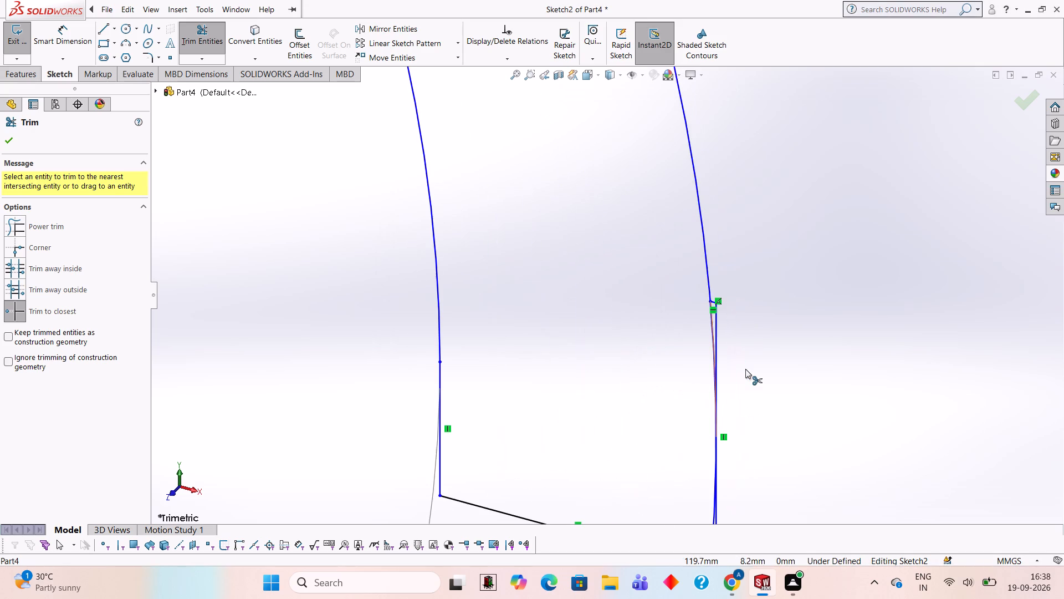
{"action": "left_click", "coordinate": [718, 313]}
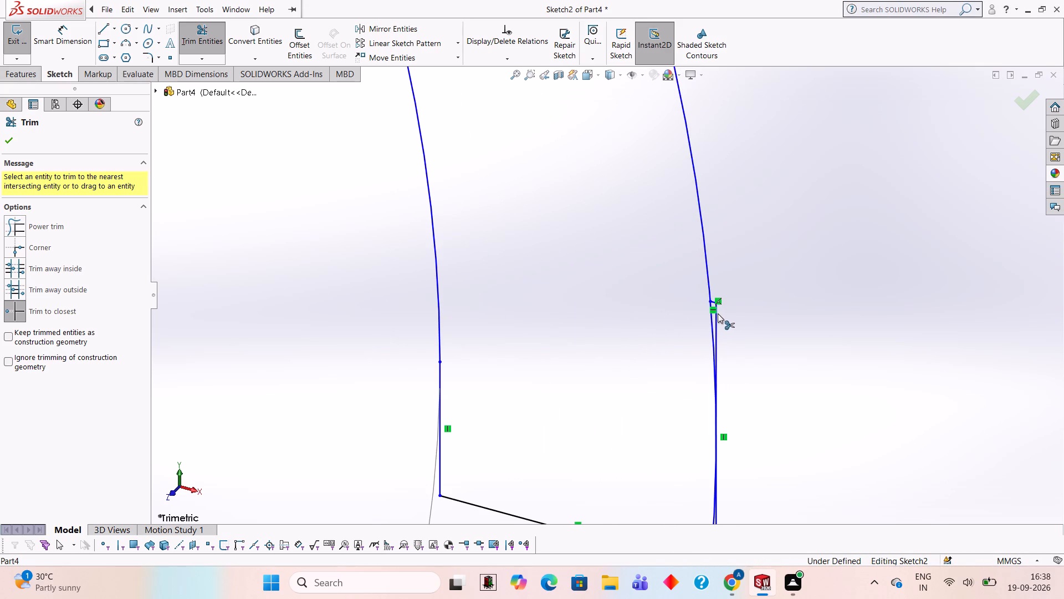
{"action": "scroll", "coordinate": [743, 457], "scroll_direction": "down", "scroll_amount": 3}
{"action": "scroll", "coordinate": [686, 454], "scroll_direction": "up", "scroll_amount": 3}
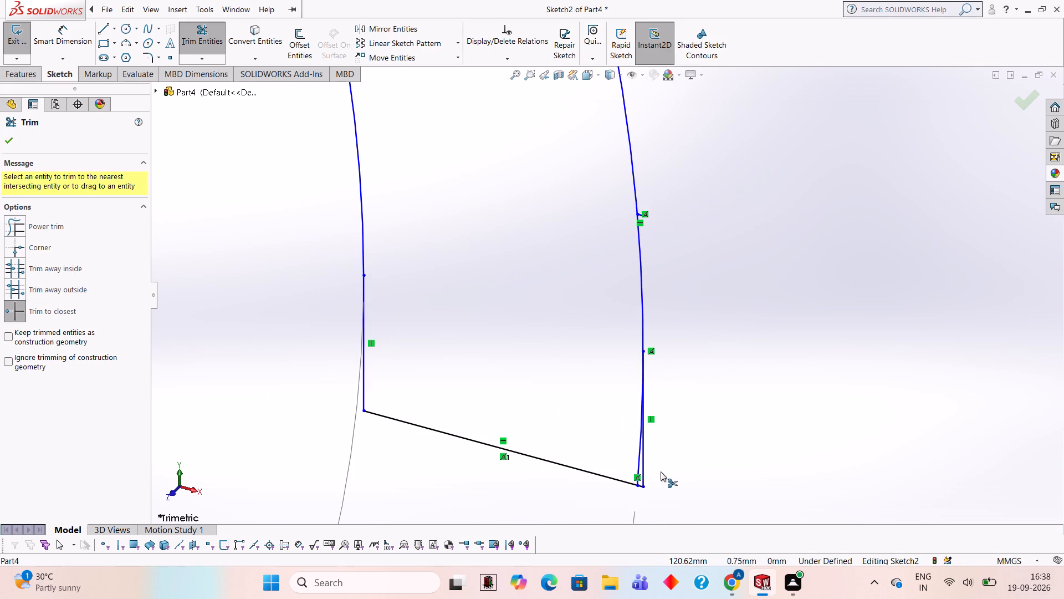
{"action": "left_click", "coordinate": [637, 464]}
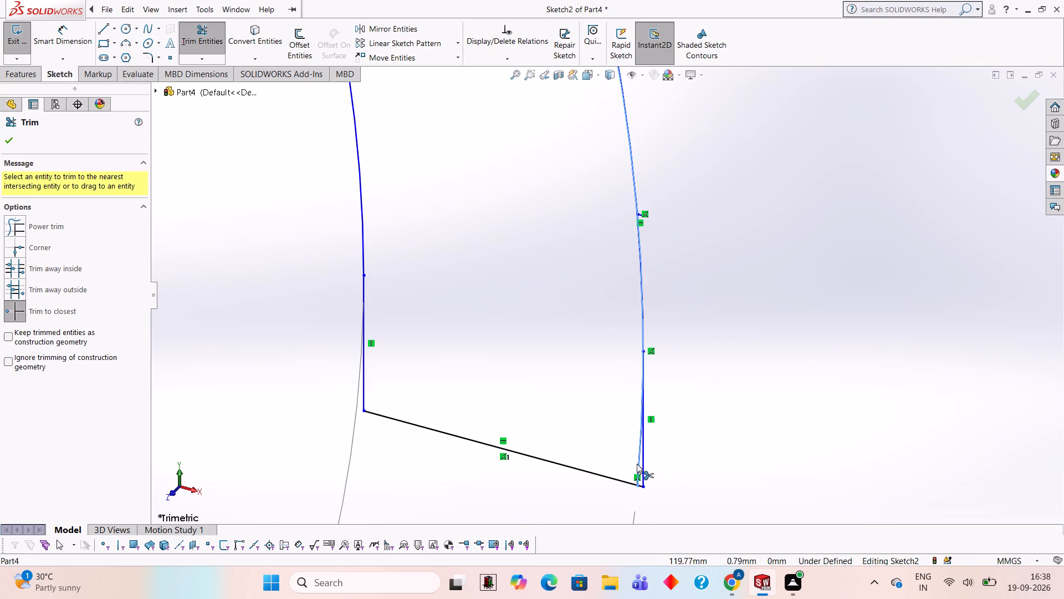
{"action": "left_click", "coordinate": [637, 464]}
Trim the overlapping side-line stubs and the leftover outer arc segment at the arch's left end tab.
{"action": "scroll", "coordinate": [682, 419], "scroll_direction": "up", "scroll_amount": 2}
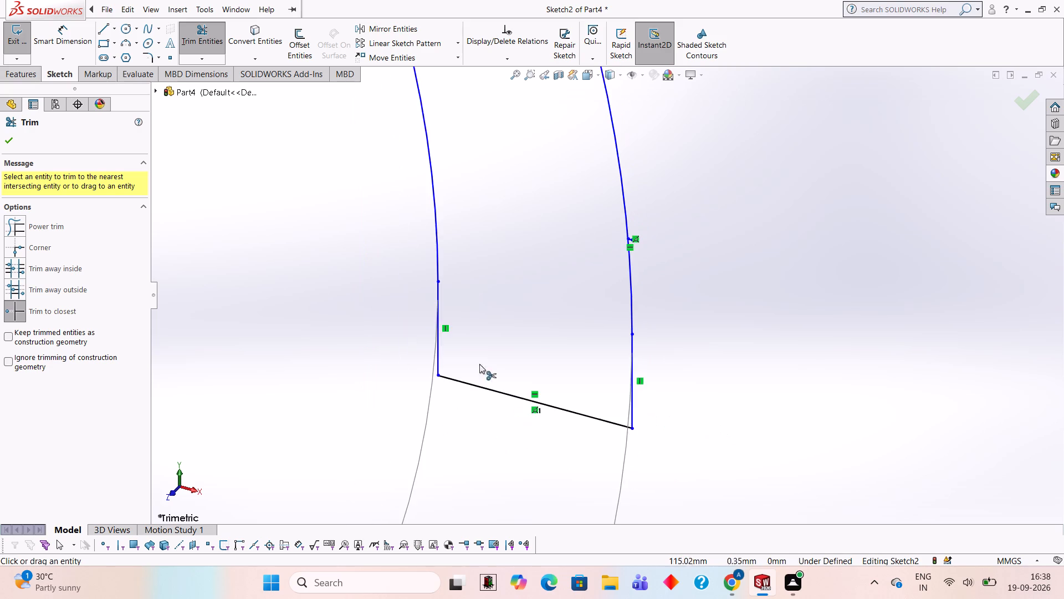
{"action": "scroll", "coordinate": [407, 285], "scroll_direction": "up", "scroll_amount": 8}
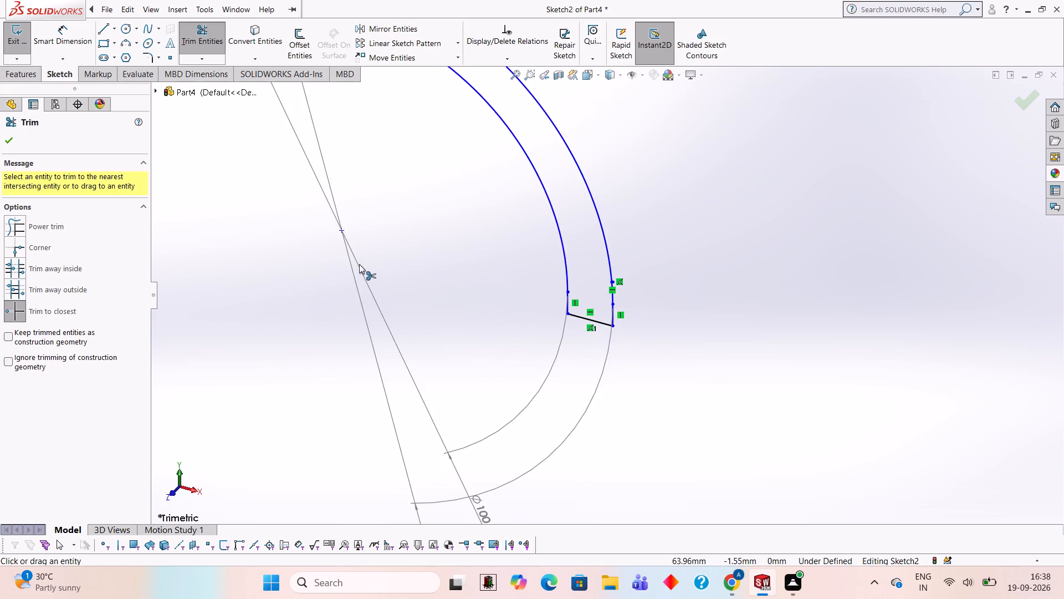
{"action": "scroll", "coordinate": [359, 264], "scroll_direction": "down", "scroll_amount": 1}
{"action": "scroll", "coordinate": [359, 264], "scroll_direction": "up", "scroll_amount": 4}
{"action": "scroll", "coordinate": [354, 260], "scroll_direction": "down", "scroll_amount": 10}
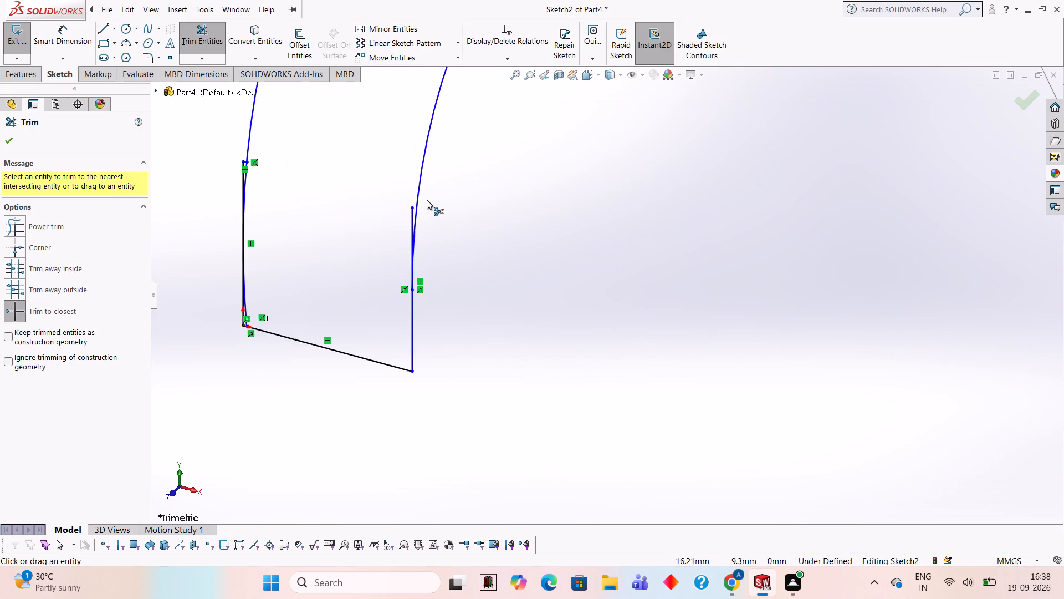
{"action": "scroll", "coordinate": [391, 209], "scroll_direction": "down", "scroll_amount": 1}
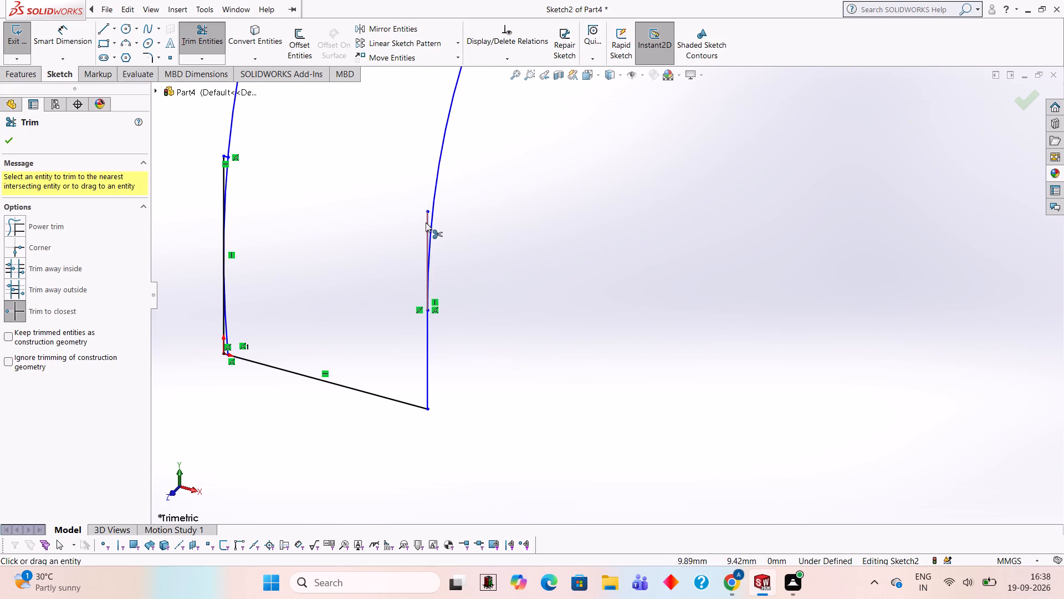
{"action": "left_click", "coordinate": [426, 222]}
{"action": "left_click", "coordinate": [577, 309]}
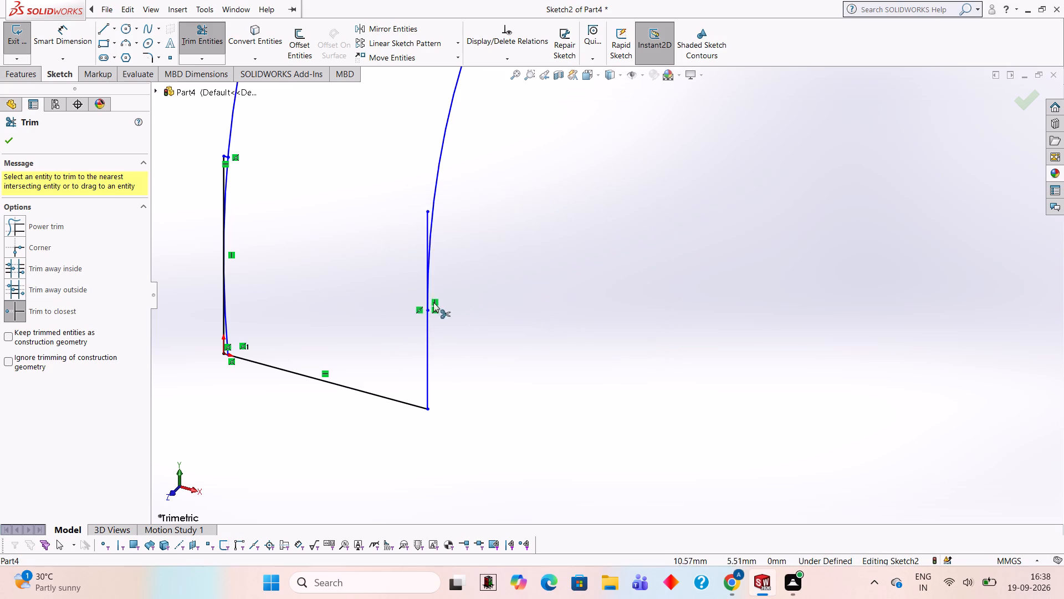
{"action": "left_click", "coordinate": [222, 172]}
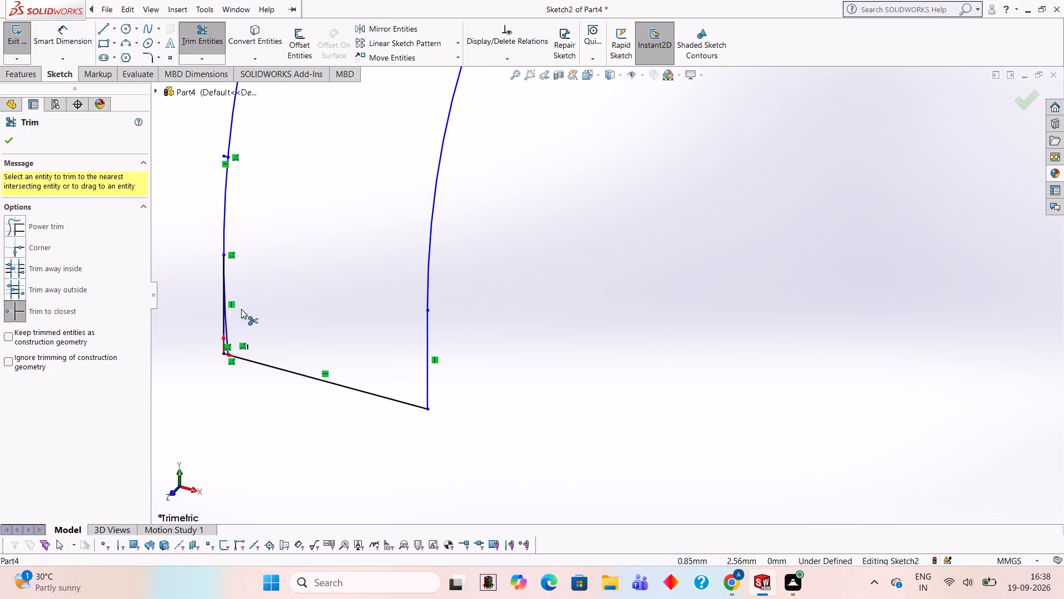
{"action": "left_click", "coordinate": [229, 337]}
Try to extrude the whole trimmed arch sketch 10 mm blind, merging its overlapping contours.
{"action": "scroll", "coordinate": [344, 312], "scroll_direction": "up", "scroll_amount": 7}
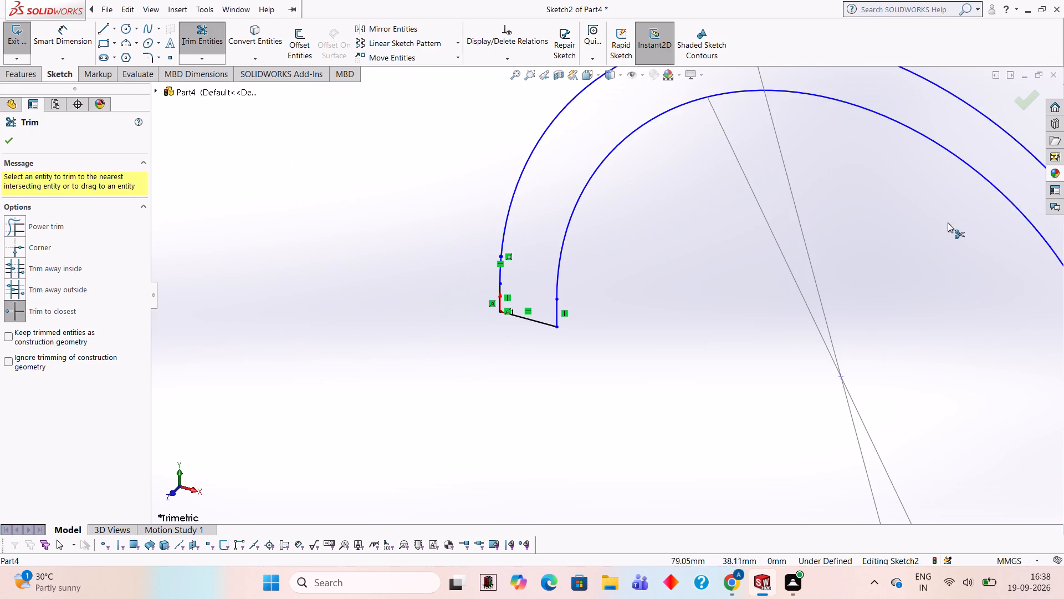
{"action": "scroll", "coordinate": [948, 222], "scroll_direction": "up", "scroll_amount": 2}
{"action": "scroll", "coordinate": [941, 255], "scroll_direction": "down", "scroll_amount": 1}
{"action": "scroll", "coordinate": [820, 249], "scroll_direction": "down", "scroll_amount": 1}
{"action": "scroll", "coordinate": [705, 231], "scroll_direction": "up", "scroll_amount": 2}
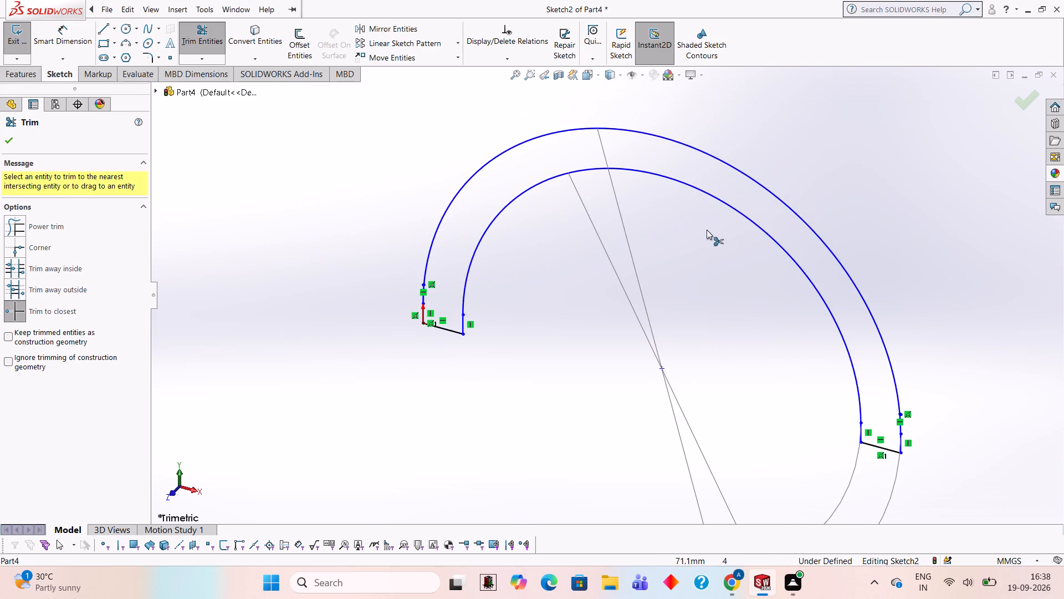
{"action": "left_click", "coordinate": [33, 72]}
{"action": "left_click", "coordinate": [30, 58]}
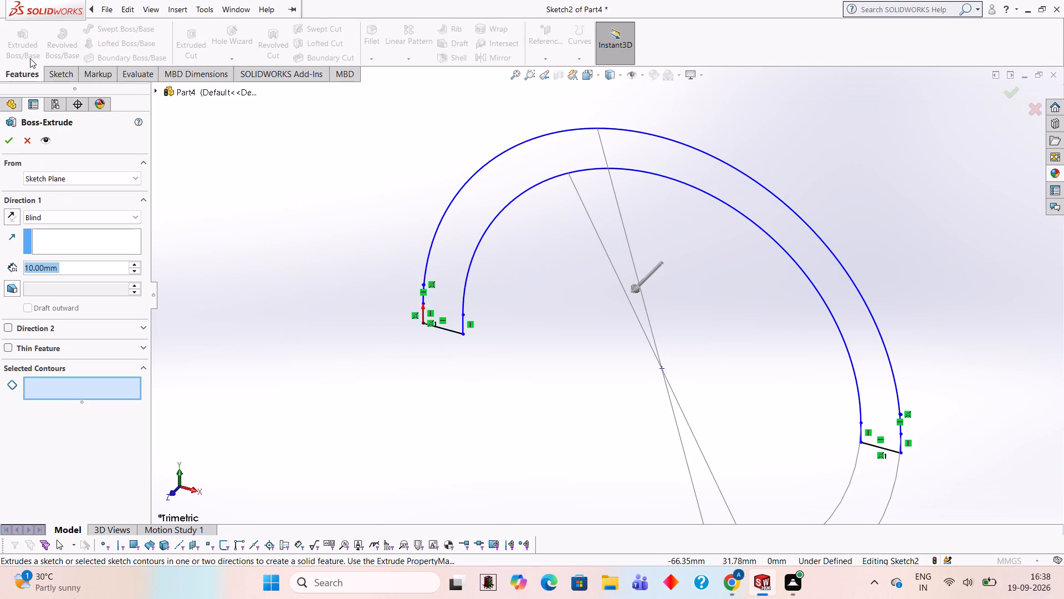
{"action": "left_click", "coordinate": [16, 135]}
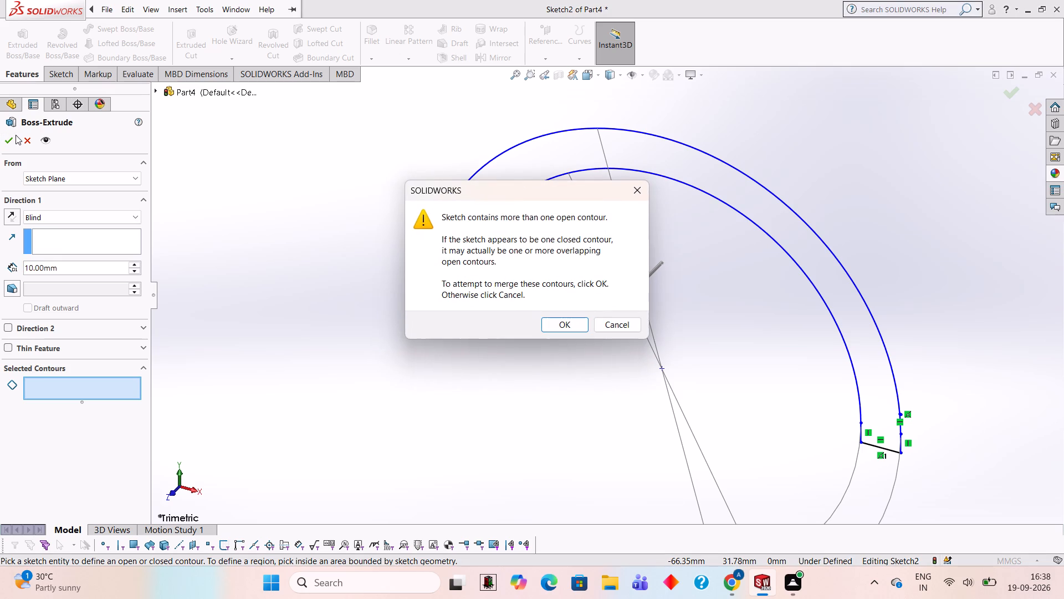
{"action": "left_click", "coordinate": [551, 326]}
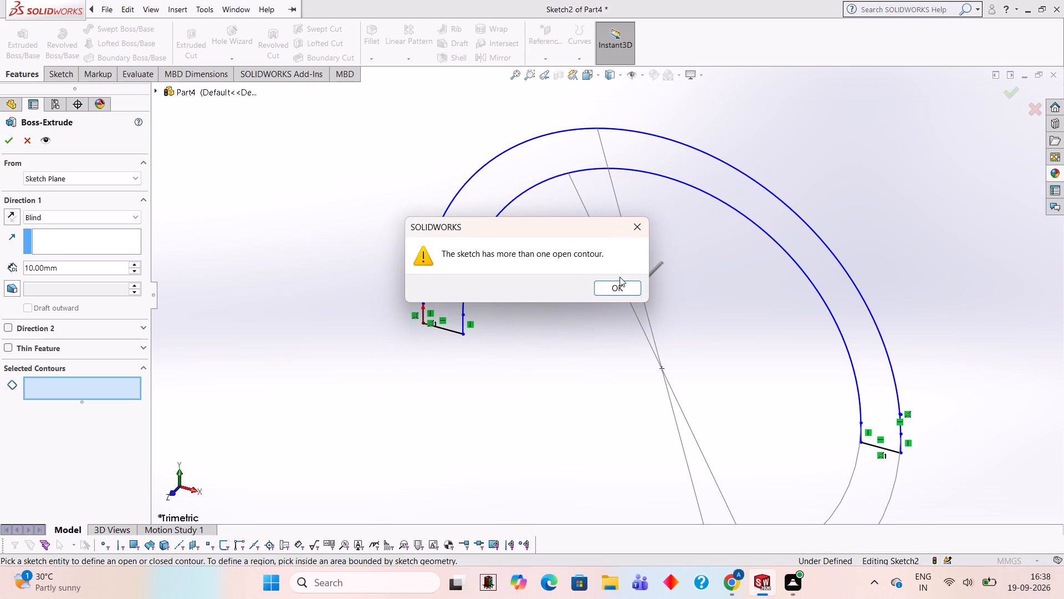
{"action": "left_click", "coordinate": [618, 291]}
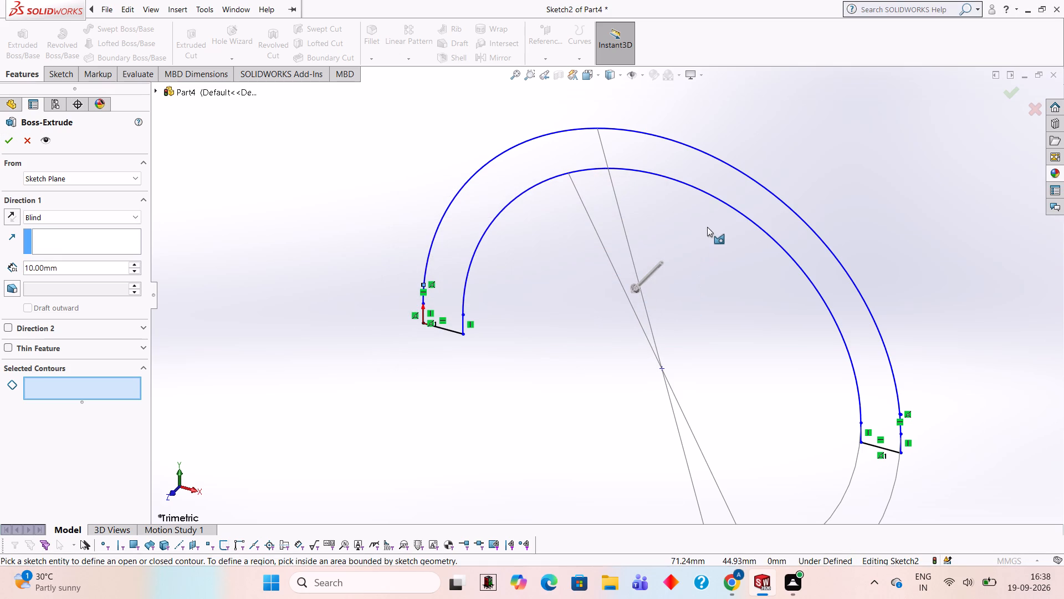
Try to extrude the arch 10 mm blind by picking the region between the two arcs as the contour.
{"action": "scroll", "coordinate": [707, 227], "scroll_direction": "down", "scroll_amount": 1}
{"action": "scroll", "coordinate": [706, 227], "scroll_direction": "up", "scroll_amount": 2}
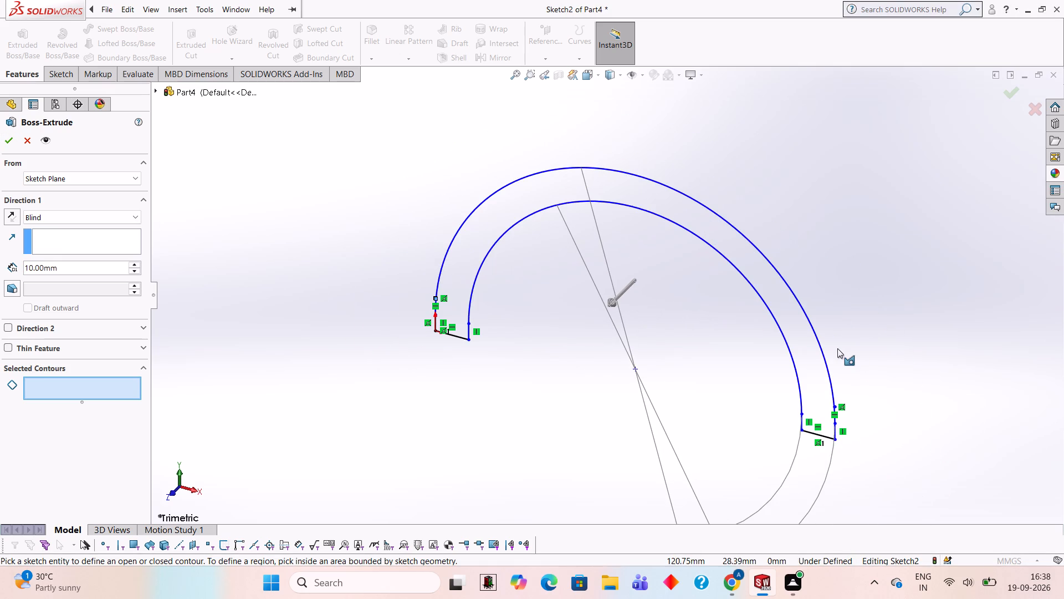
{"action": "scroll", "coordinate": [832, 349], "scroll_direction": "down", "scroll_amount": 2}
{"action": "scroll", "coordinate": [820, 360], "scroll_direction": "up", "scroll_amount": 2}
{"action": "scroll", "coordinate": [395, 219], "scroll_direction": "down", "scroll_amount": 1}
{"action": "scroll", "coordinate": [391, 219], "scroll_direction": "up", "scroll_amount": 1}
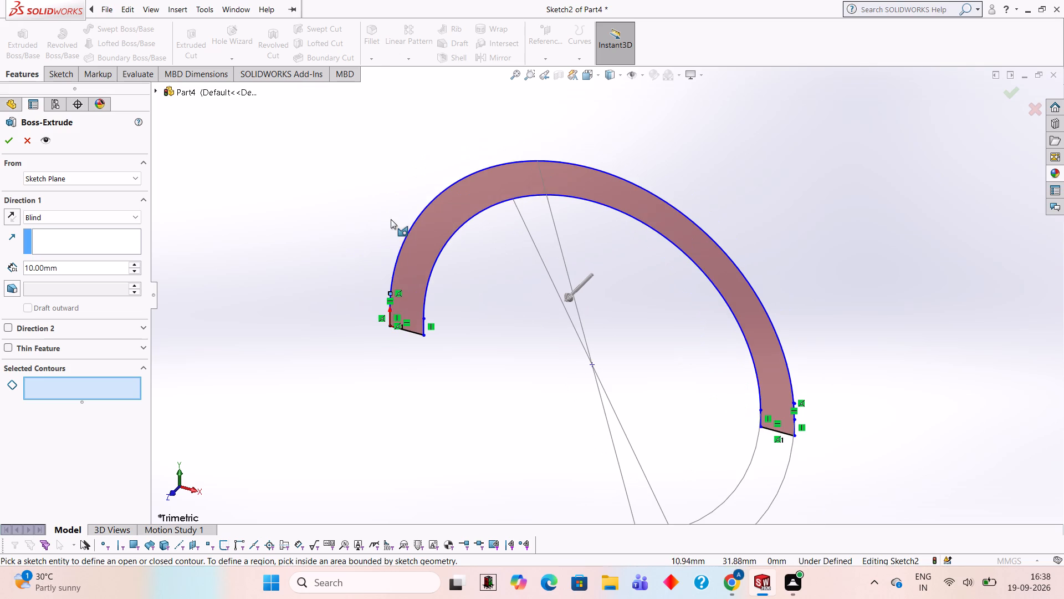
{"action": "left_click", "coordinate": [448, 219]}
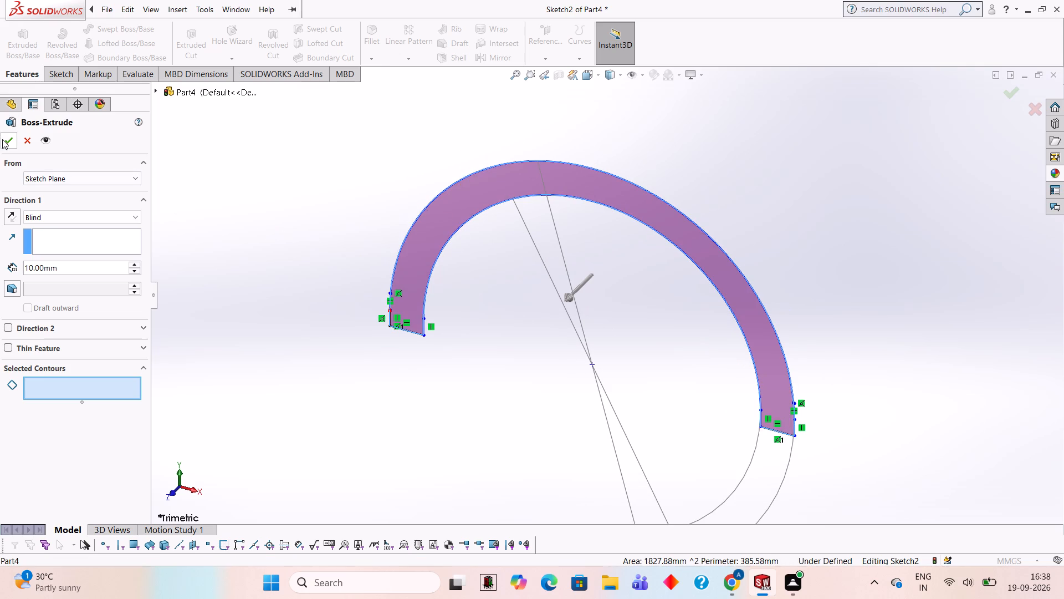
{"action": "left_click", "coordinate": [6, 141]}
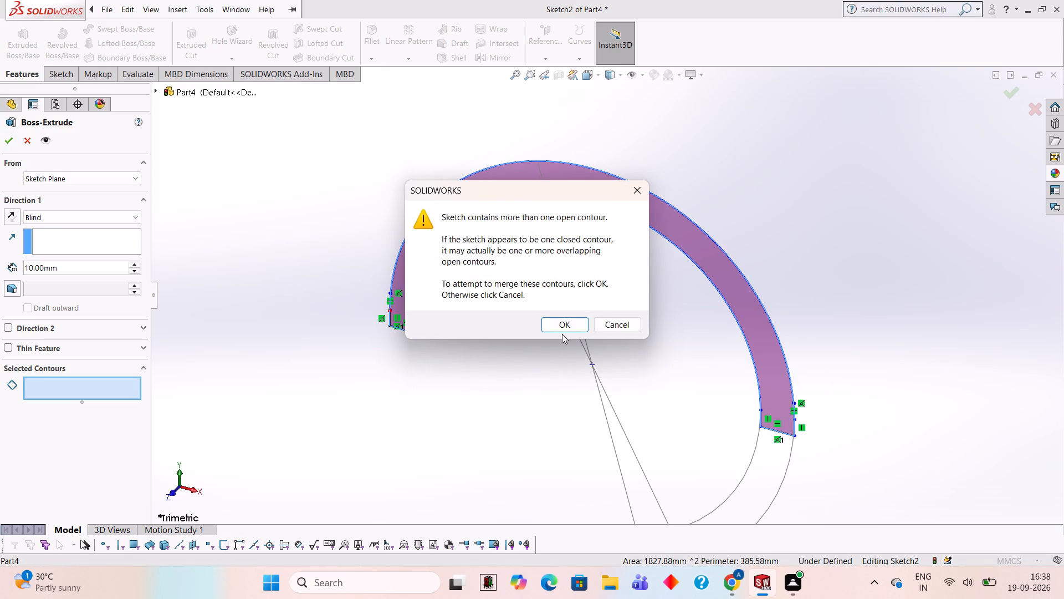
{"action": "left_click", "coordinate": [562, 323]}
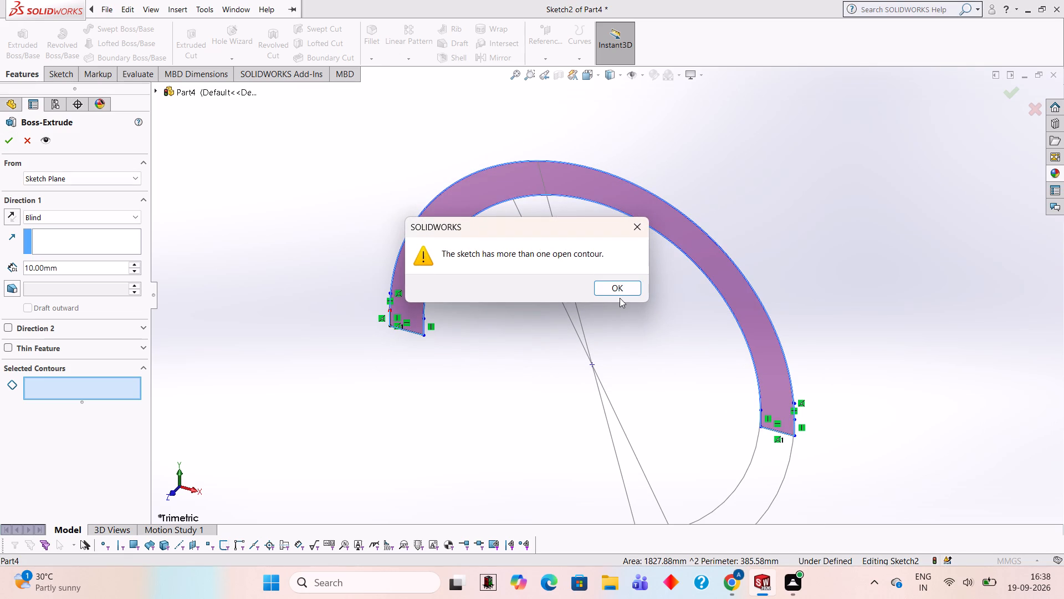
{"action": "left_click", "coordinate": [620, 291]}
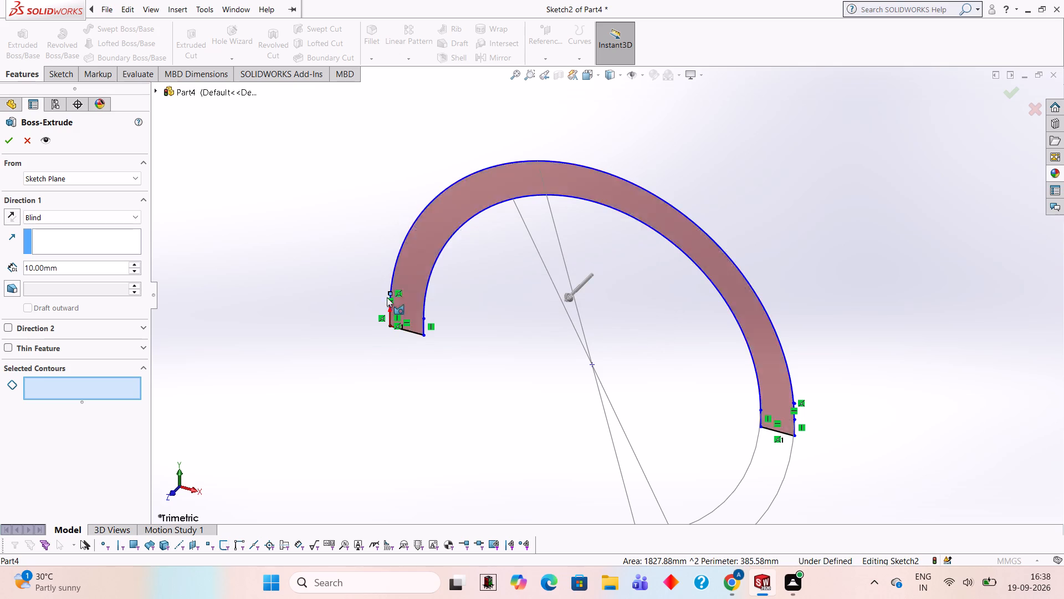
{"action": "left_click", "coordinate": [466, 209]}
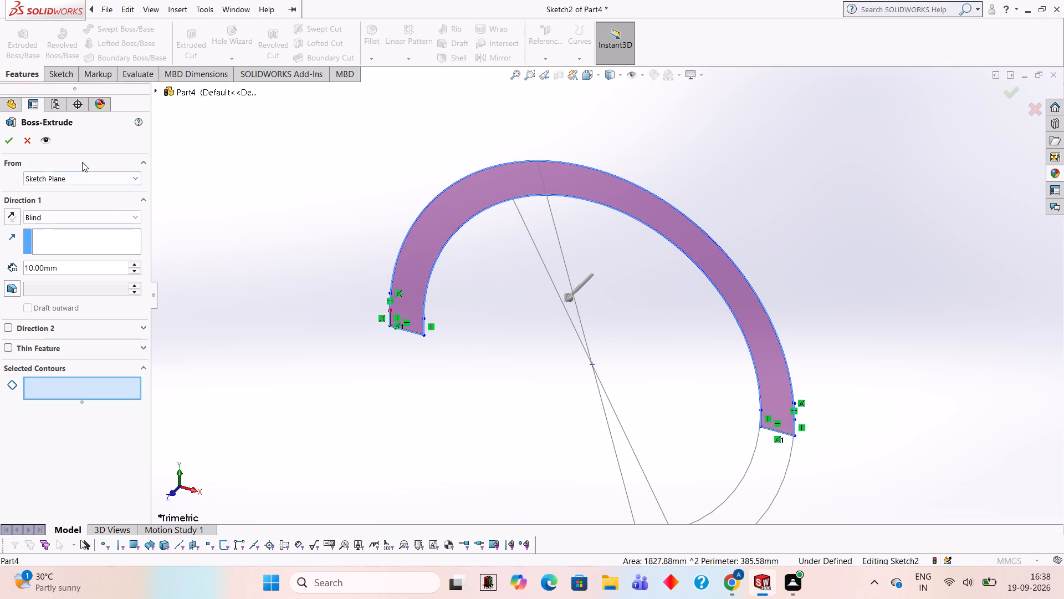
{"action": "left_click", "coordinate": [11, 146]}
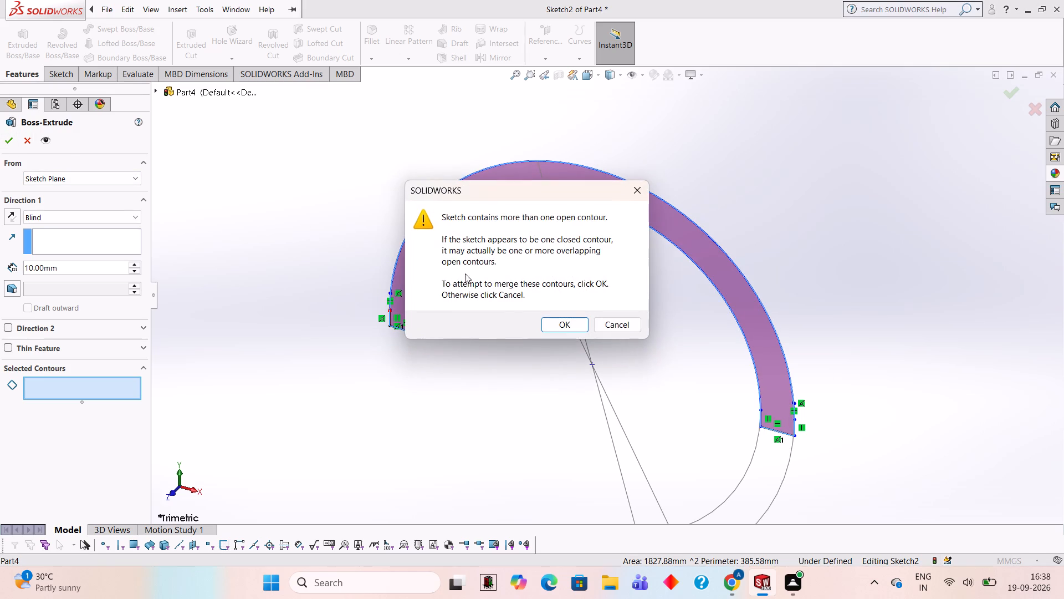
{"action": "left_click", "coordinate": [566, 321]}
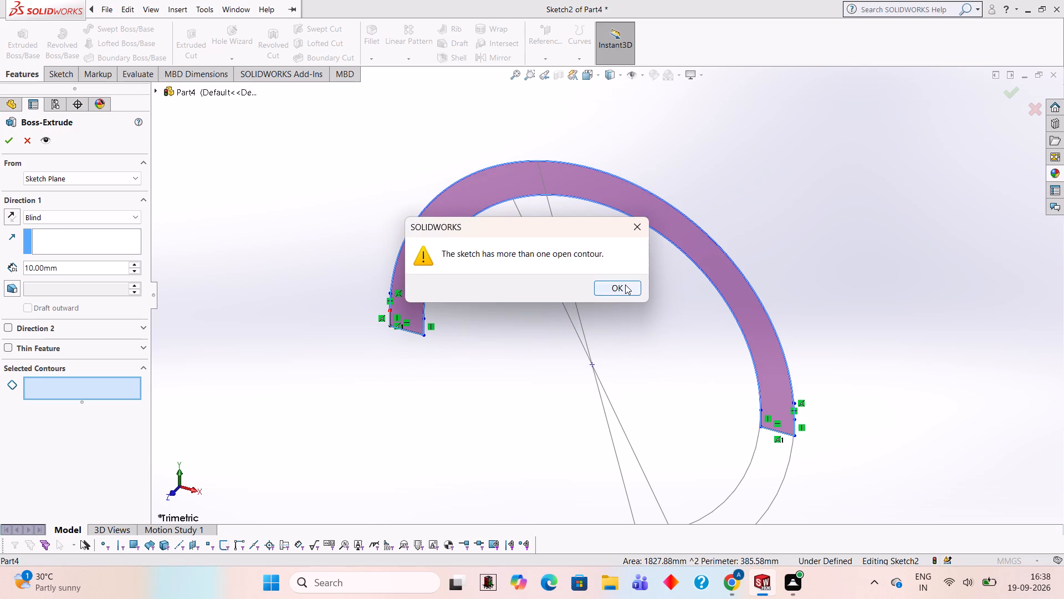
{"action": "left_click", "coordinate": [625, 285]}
Examine the arch profile and its two end tabs for gaps or leftover open segments.
{"action": "scroll", "coordinate": [874, 254], "scroll_direction": "up", "scroll_amount": 2}
{"action": "scroll", "coordinate": [866, 247], "scroll_direction": "down", "scroll_amount": 2}
{"action": "scroll", "coordinate": [241, 285], "scroll_direction": "down", "scroll_amount": 1}
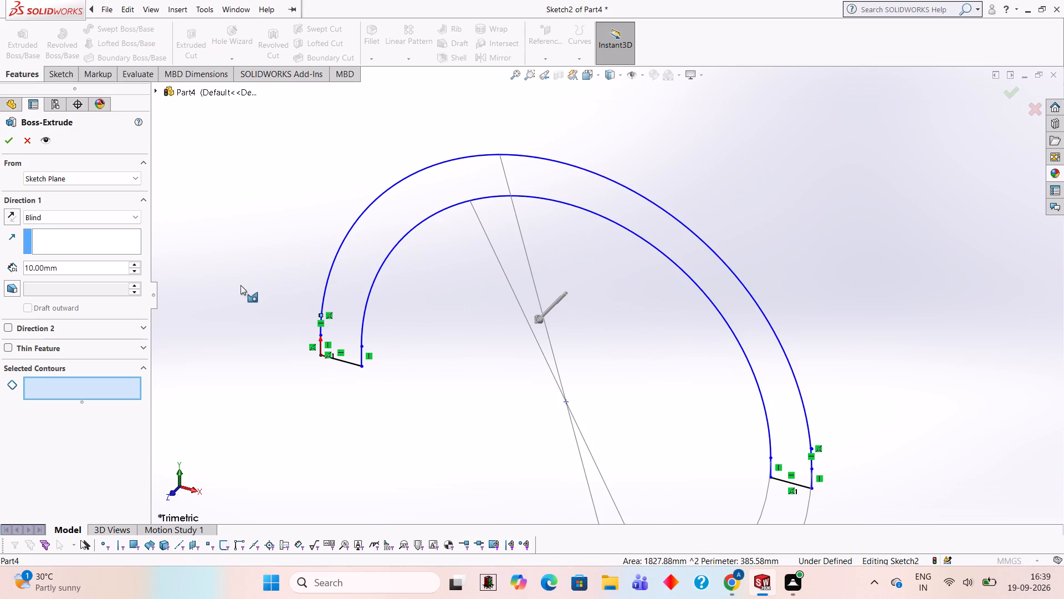
{"action": "scroll", "coordinate": [555, 307], "scroll_direction": "up", "scroll_amount": 3}
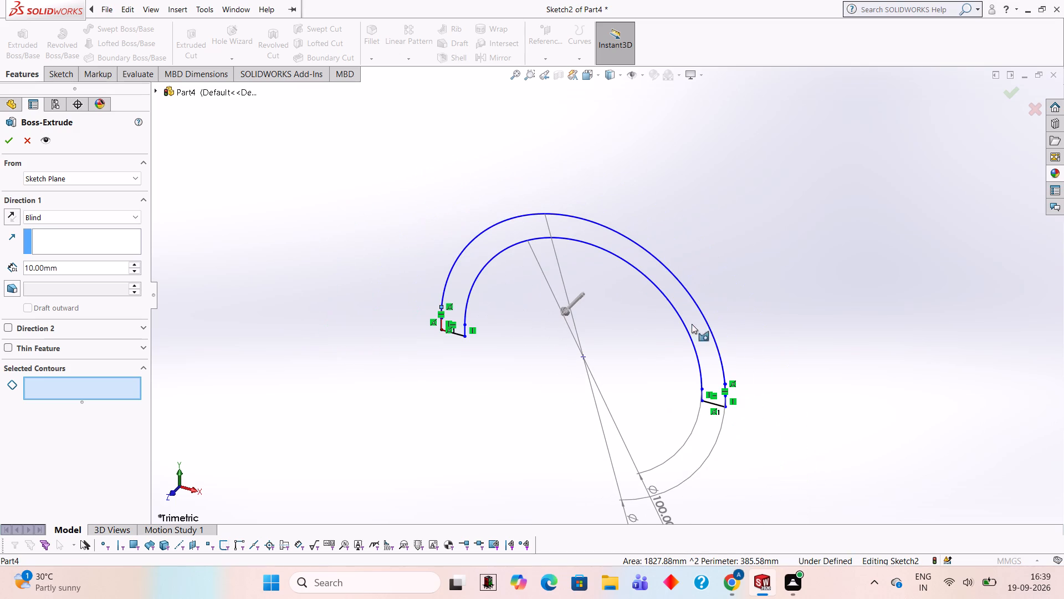
{"action": "scroll", "coordinate": [769, 324], "scroll_direction": "down", "scroll_amount": 1}
{"action": "scroll", "coordinate": [264, 321], "scroll_direction": "up", "scroll_amount": 1}
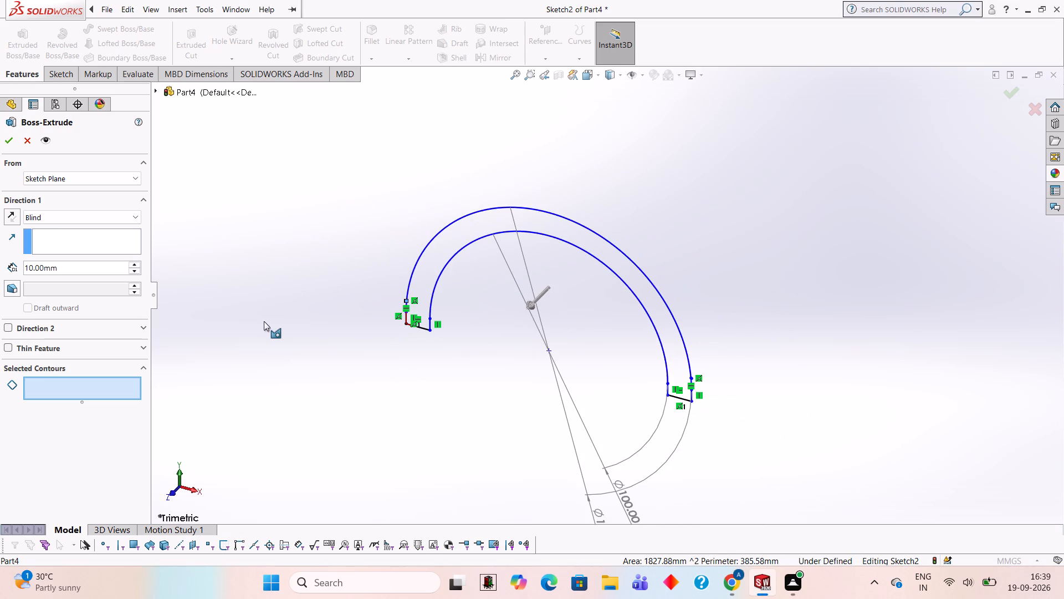
{"action": "scroll", "coordinate": [549, 334], "scroll_direction": "down", "scroll_amount": 1}
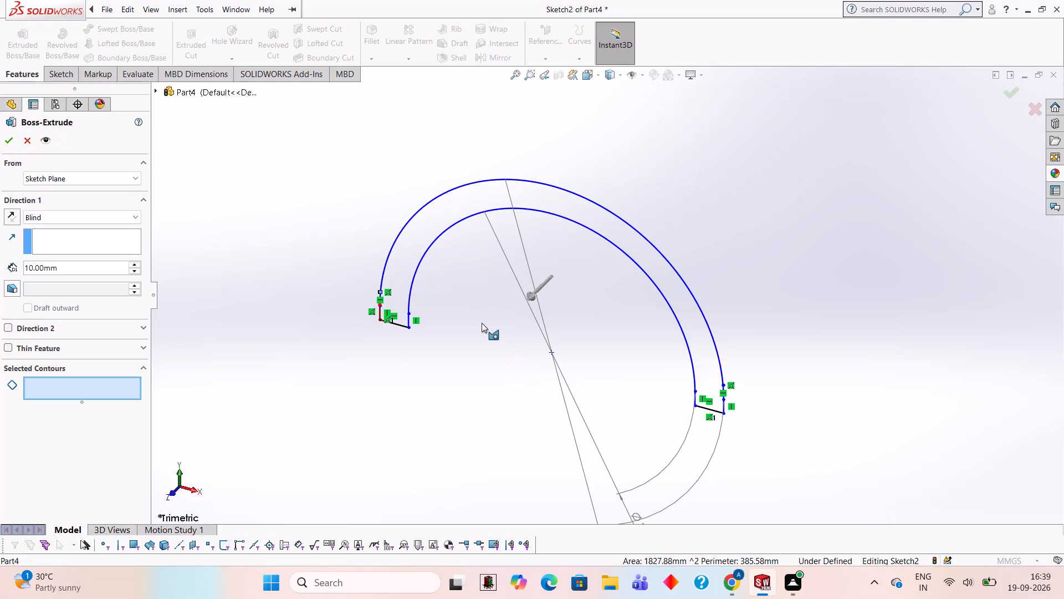
{"action": "scroll", "coordinate": [561, 288], "scroll_direction": "down", "scroll_amount": 2}
{"action": "scroll", "coordinate": [502, 285], "scroll_direction": "up", "scroll_amount": 1}
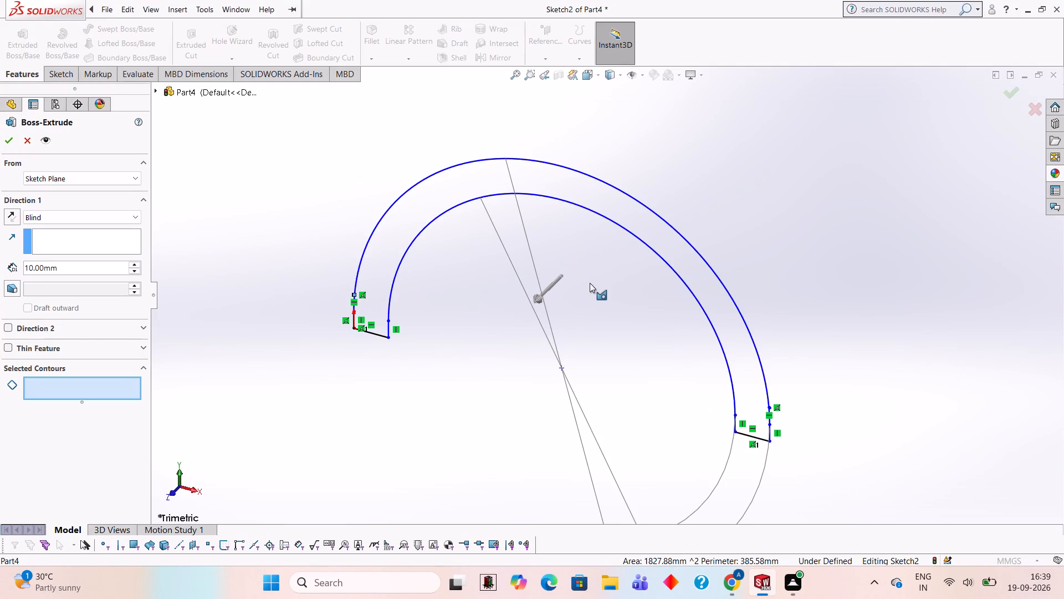
{"action": "scroll", "coordinate": [590, 283], "scroll_direction": "up", "scroll_amount": 1}
{"action": "scroll", "coordinate": [590, 283], "scroll_direction": "down", "scroll_amount": 1}
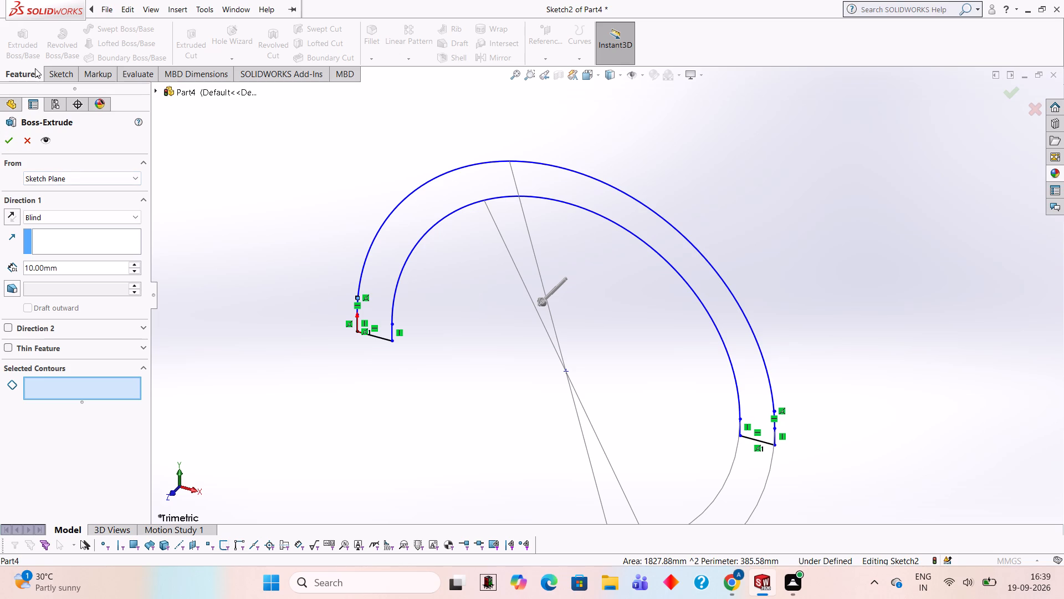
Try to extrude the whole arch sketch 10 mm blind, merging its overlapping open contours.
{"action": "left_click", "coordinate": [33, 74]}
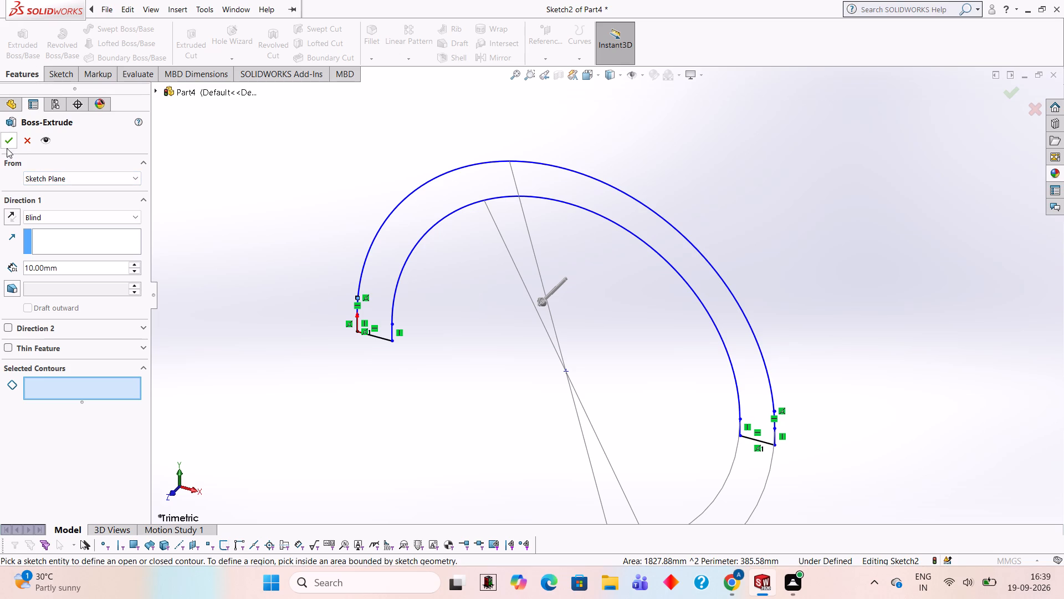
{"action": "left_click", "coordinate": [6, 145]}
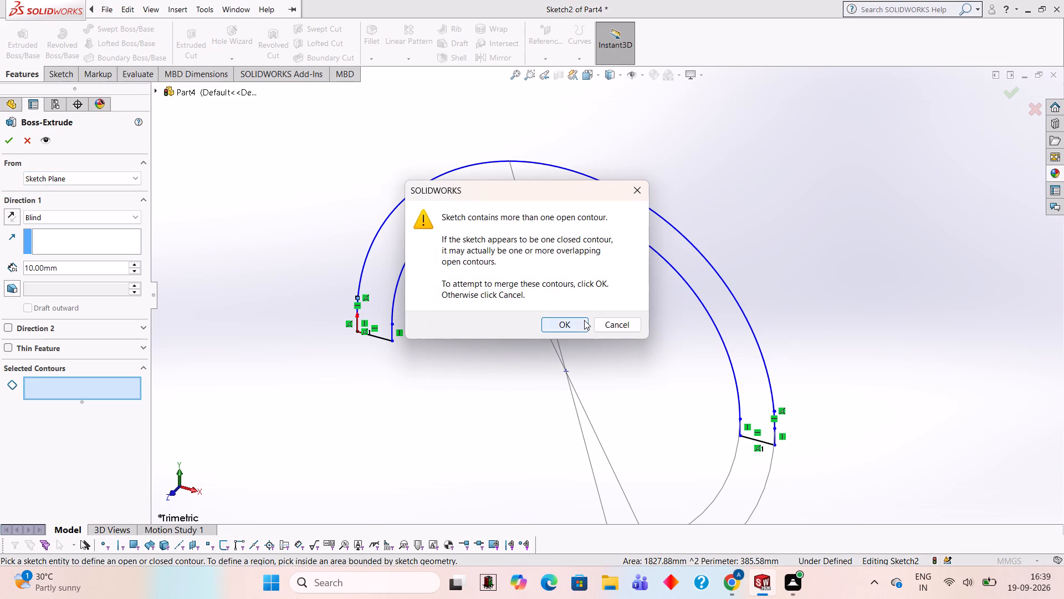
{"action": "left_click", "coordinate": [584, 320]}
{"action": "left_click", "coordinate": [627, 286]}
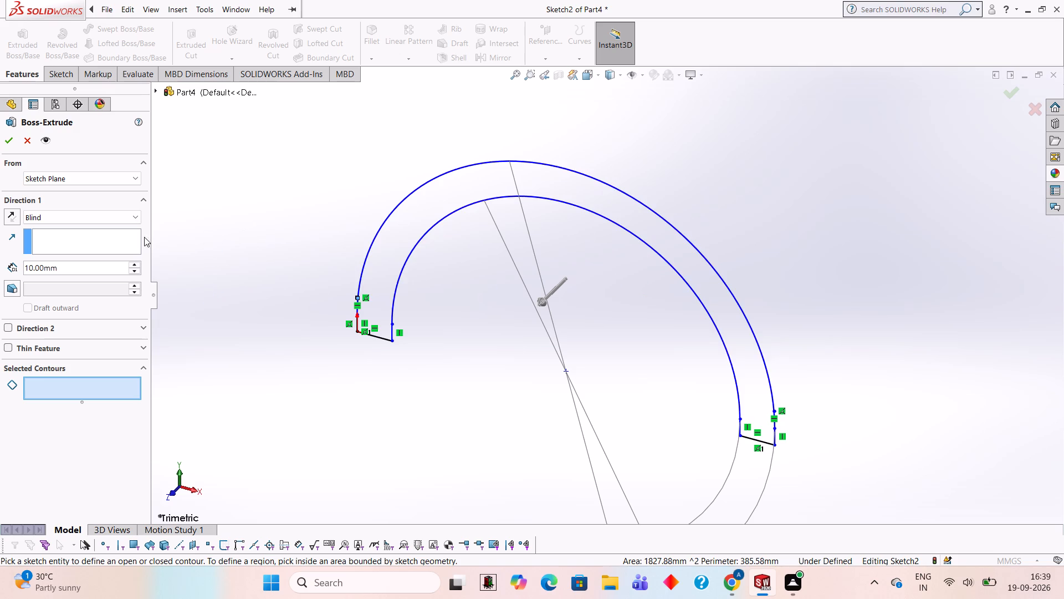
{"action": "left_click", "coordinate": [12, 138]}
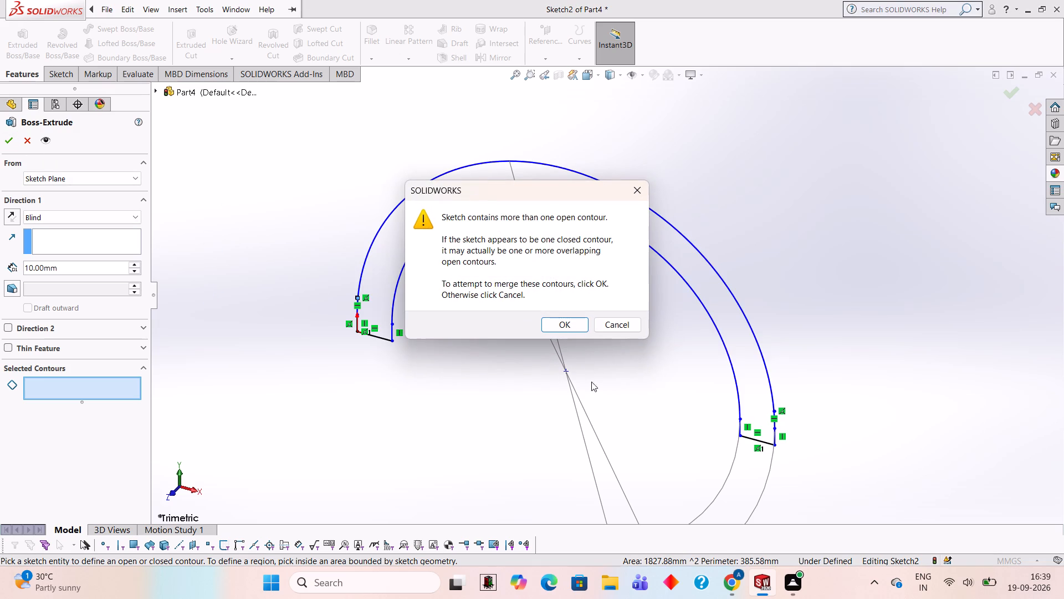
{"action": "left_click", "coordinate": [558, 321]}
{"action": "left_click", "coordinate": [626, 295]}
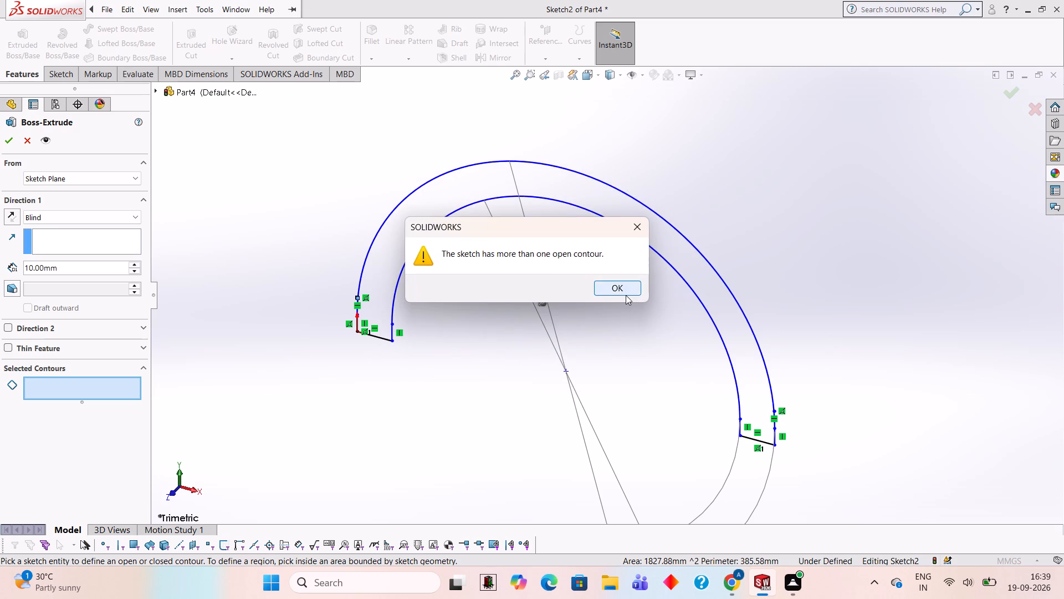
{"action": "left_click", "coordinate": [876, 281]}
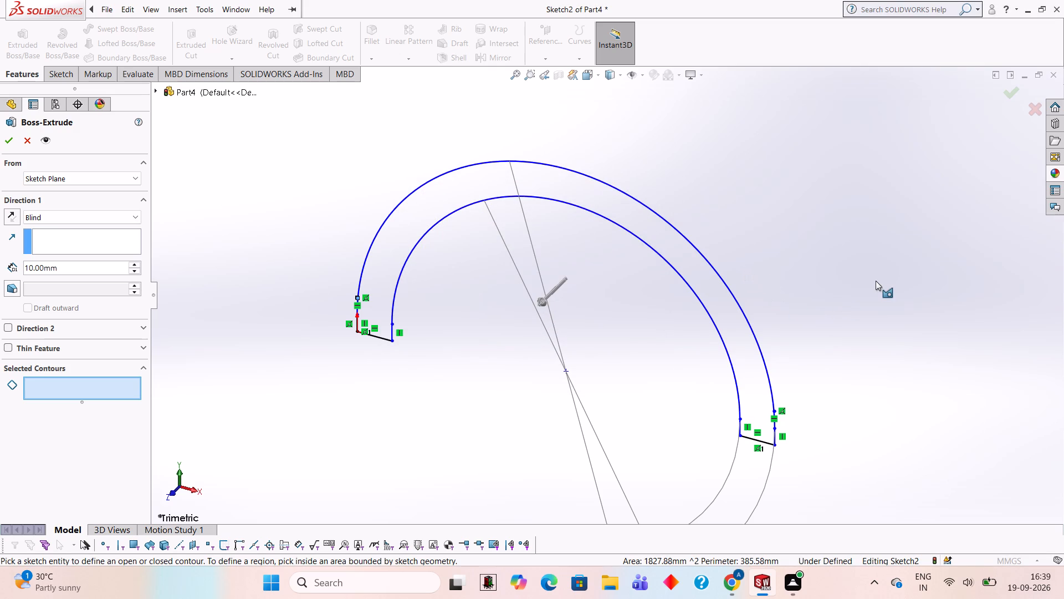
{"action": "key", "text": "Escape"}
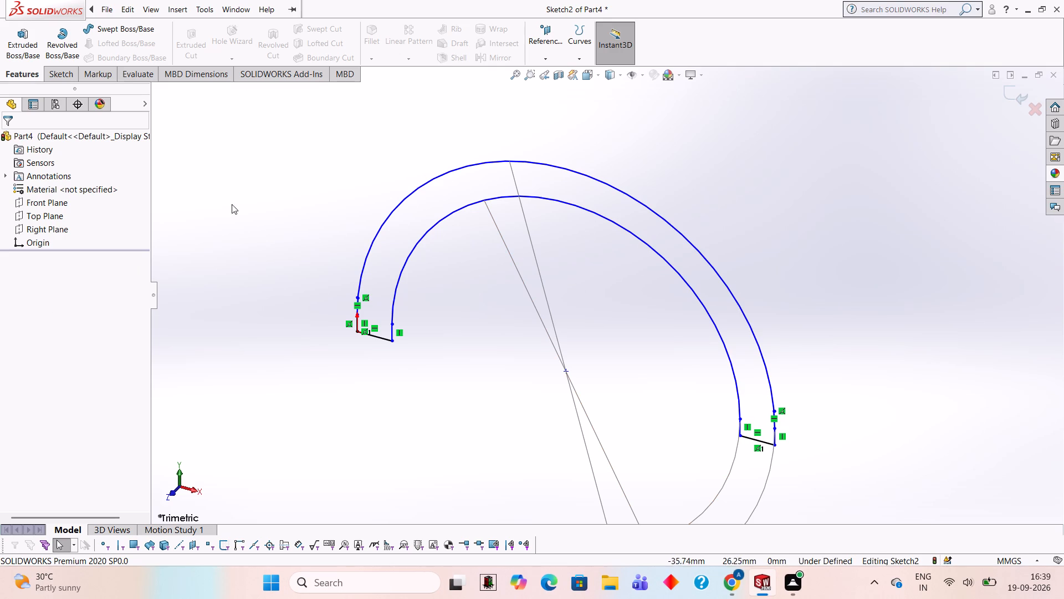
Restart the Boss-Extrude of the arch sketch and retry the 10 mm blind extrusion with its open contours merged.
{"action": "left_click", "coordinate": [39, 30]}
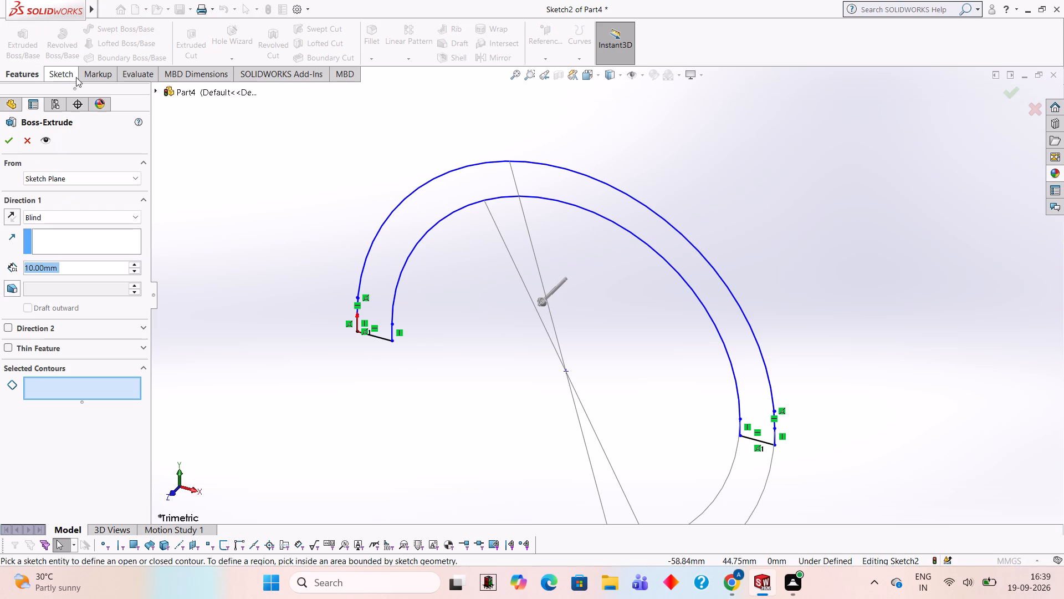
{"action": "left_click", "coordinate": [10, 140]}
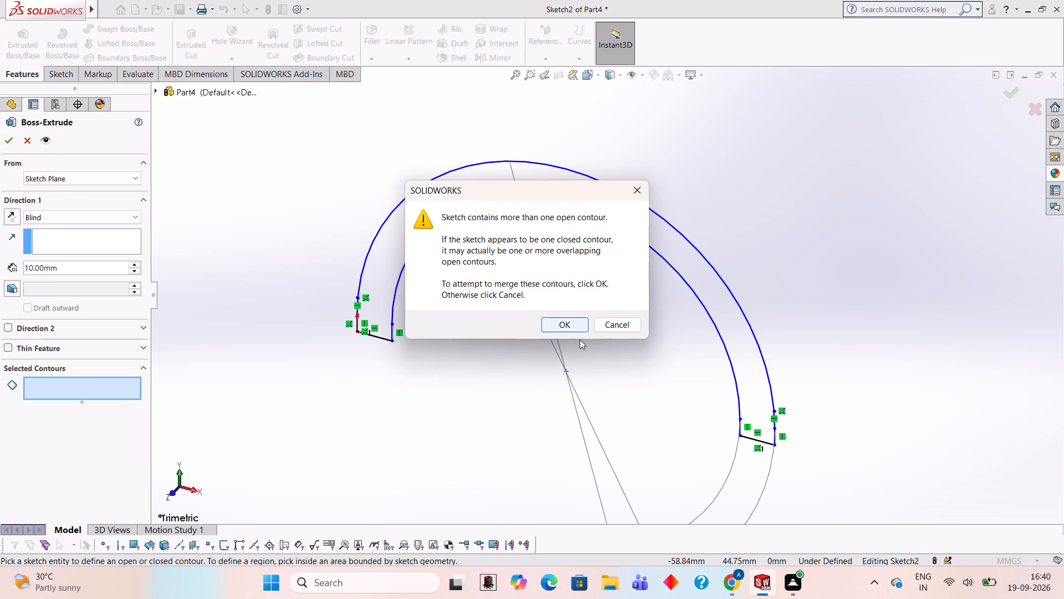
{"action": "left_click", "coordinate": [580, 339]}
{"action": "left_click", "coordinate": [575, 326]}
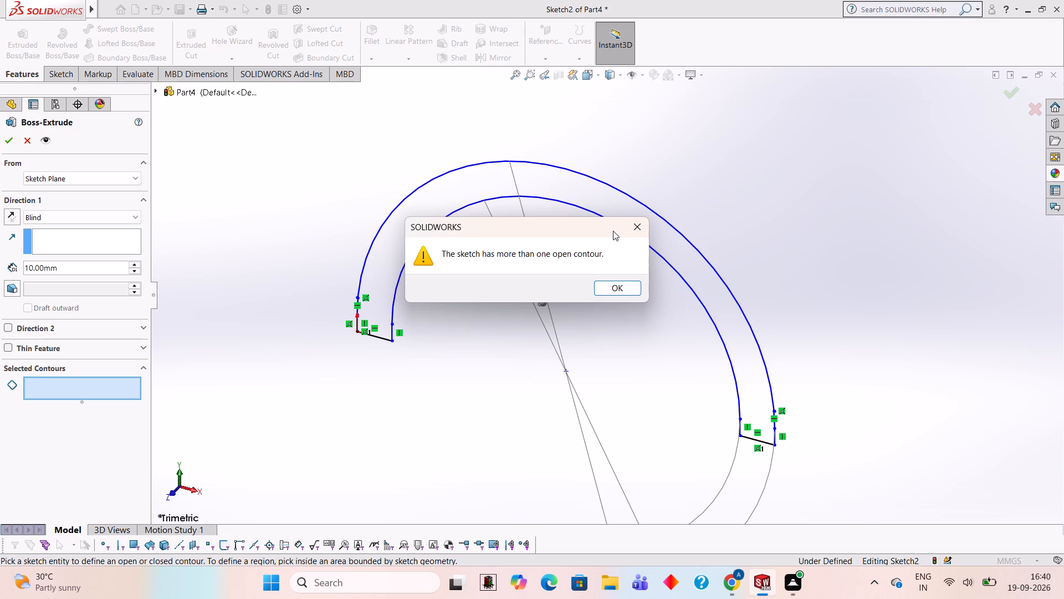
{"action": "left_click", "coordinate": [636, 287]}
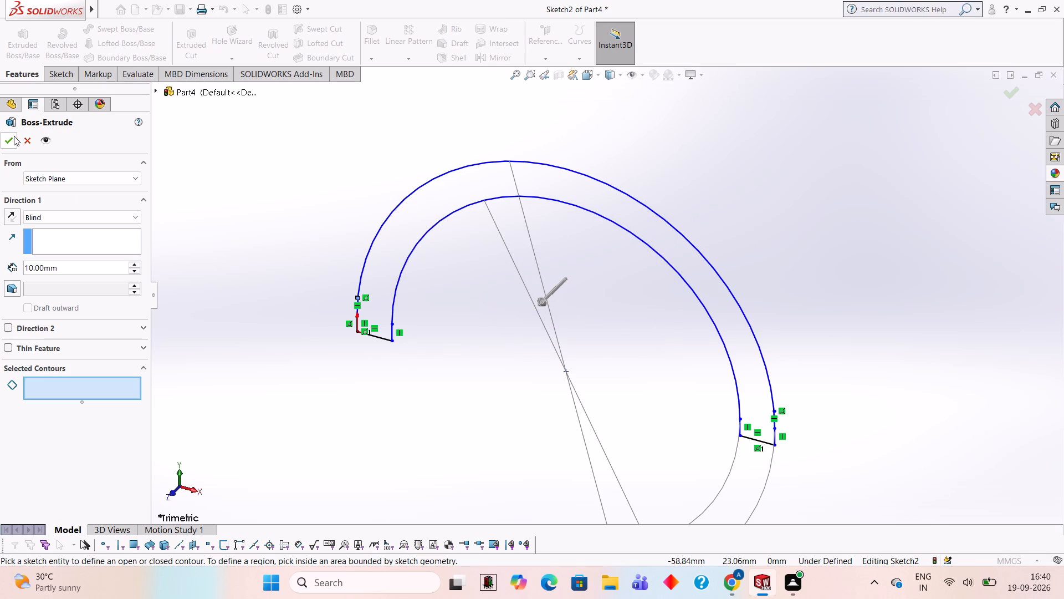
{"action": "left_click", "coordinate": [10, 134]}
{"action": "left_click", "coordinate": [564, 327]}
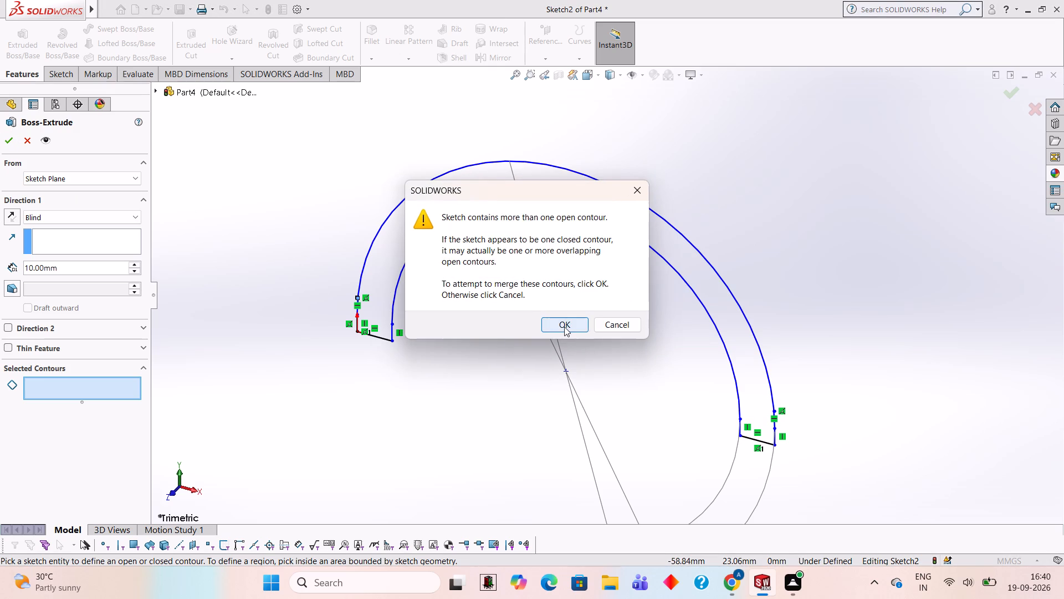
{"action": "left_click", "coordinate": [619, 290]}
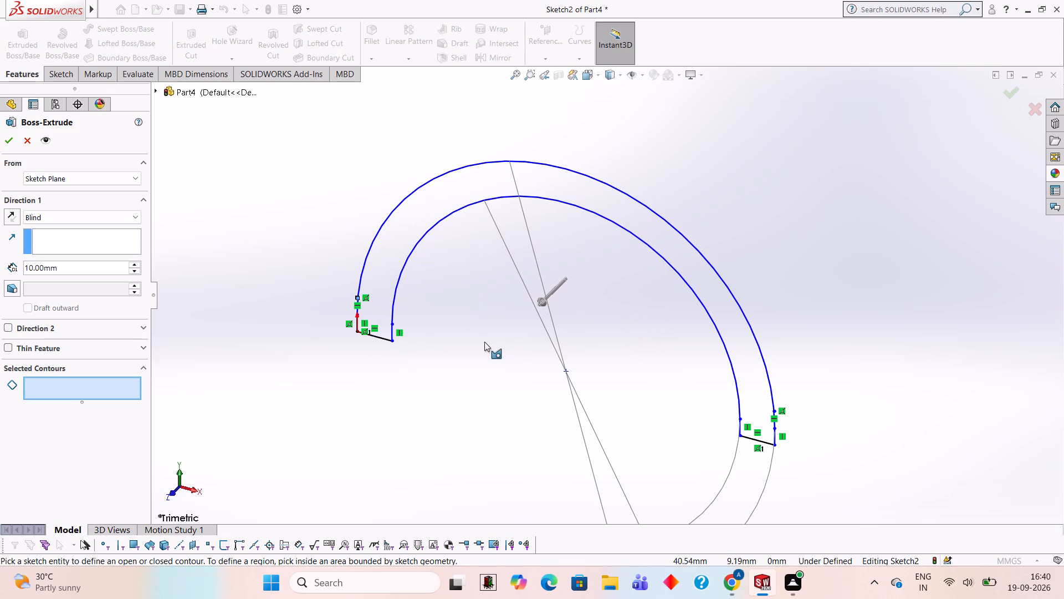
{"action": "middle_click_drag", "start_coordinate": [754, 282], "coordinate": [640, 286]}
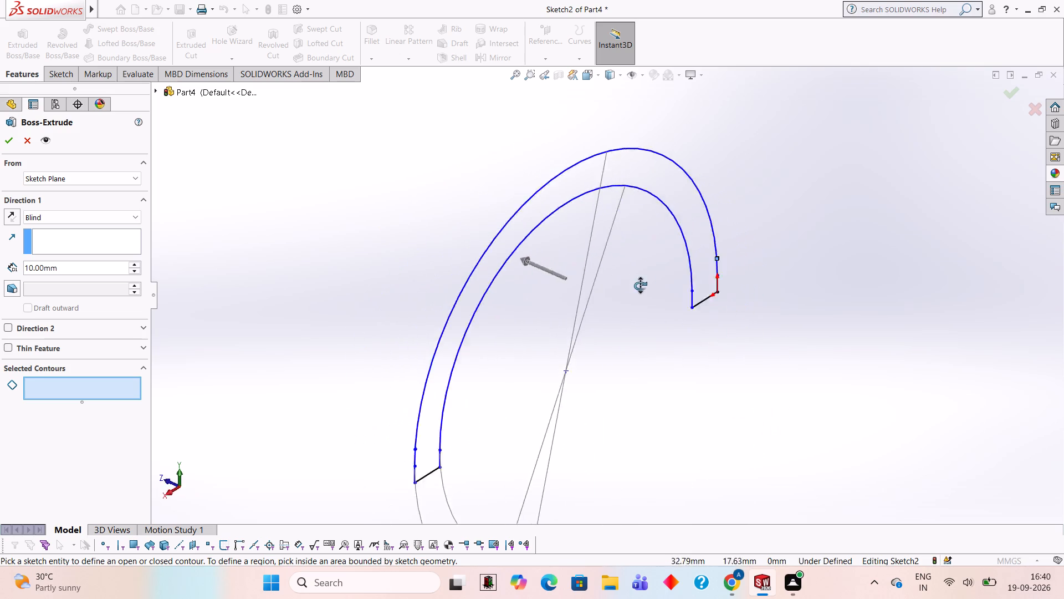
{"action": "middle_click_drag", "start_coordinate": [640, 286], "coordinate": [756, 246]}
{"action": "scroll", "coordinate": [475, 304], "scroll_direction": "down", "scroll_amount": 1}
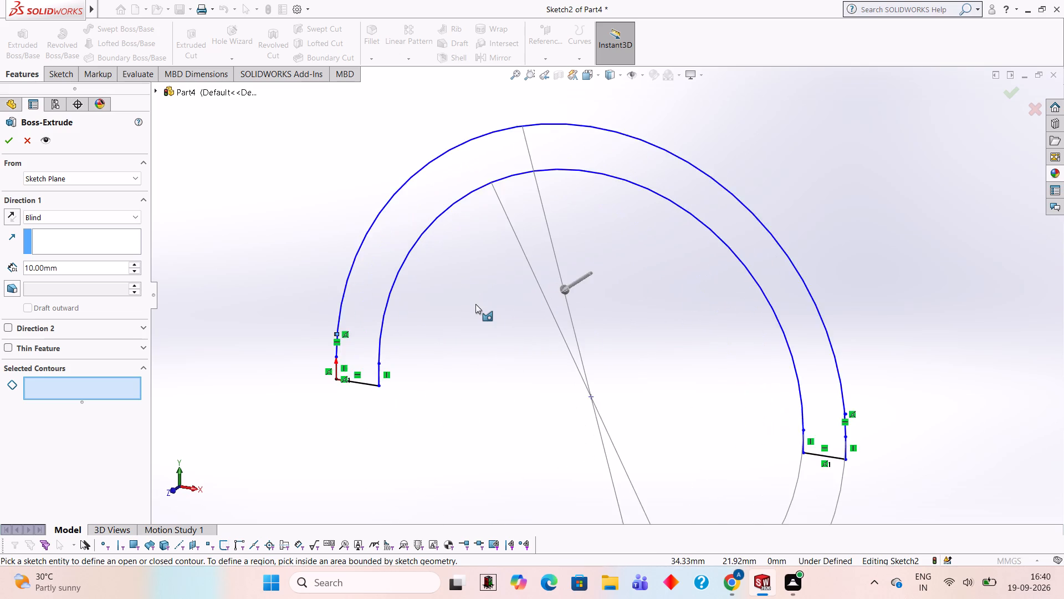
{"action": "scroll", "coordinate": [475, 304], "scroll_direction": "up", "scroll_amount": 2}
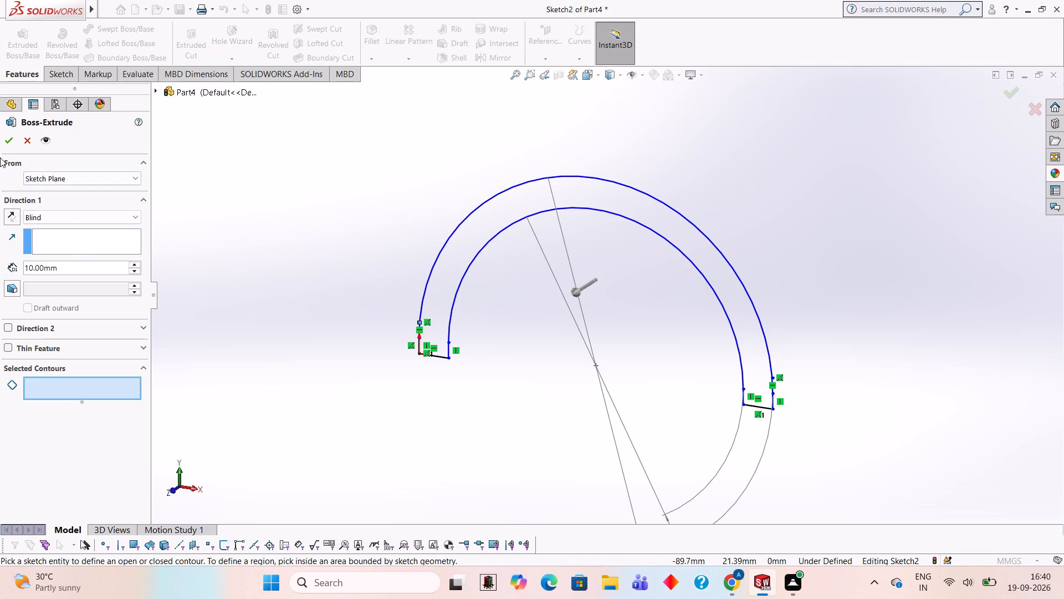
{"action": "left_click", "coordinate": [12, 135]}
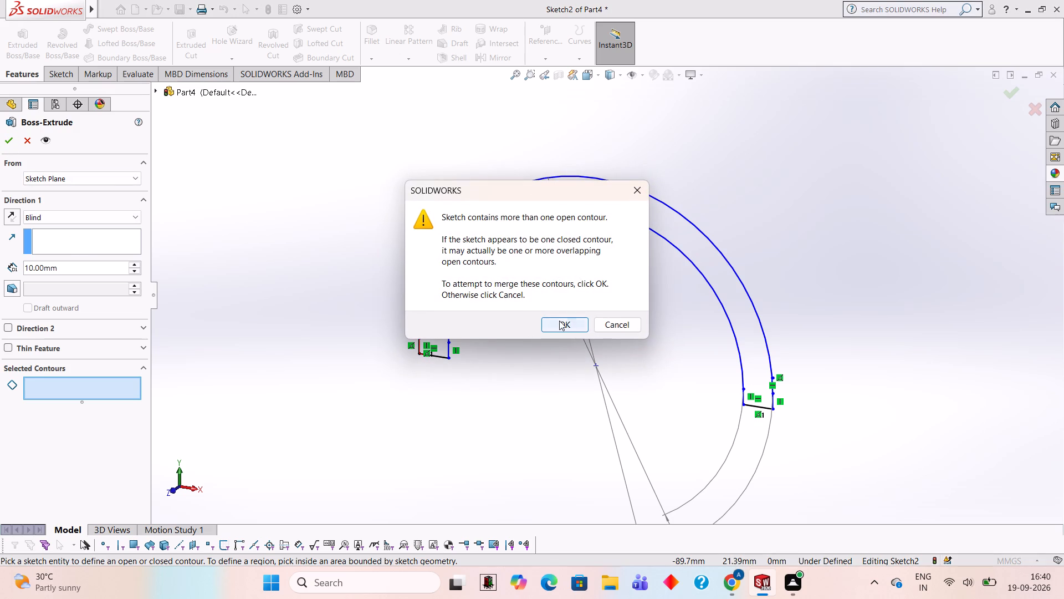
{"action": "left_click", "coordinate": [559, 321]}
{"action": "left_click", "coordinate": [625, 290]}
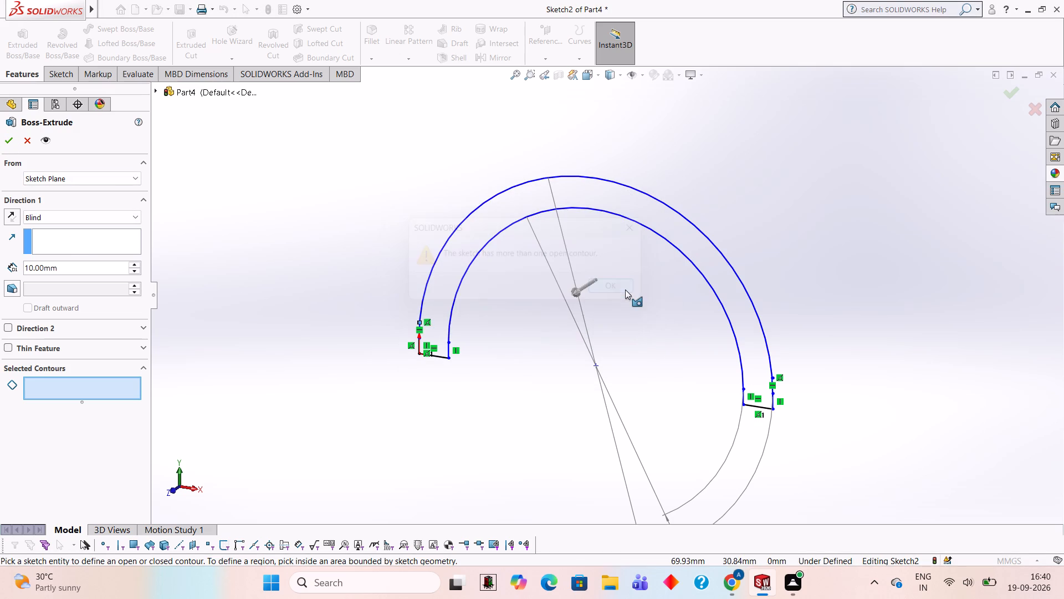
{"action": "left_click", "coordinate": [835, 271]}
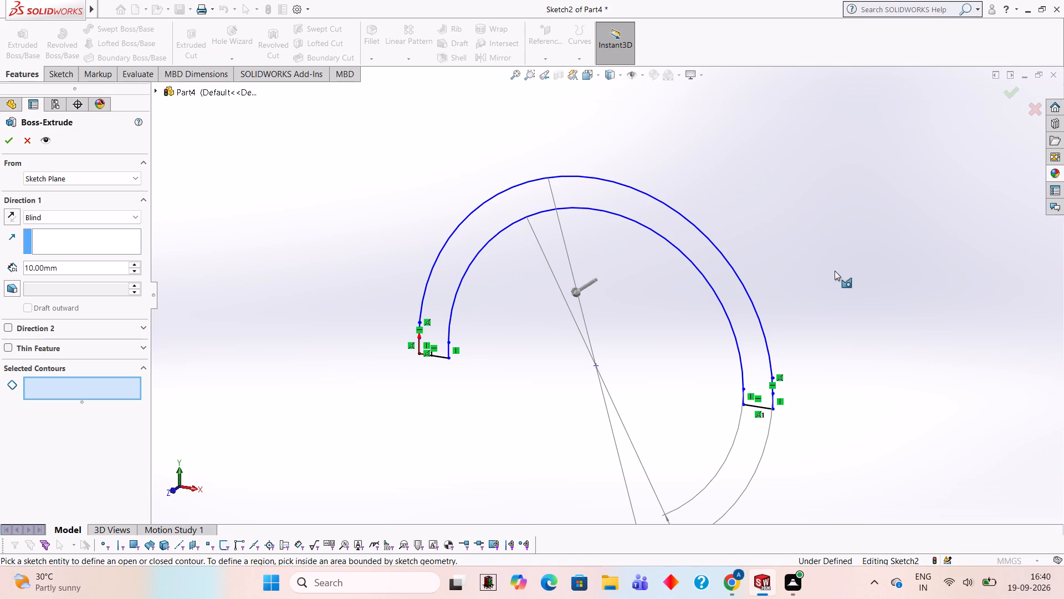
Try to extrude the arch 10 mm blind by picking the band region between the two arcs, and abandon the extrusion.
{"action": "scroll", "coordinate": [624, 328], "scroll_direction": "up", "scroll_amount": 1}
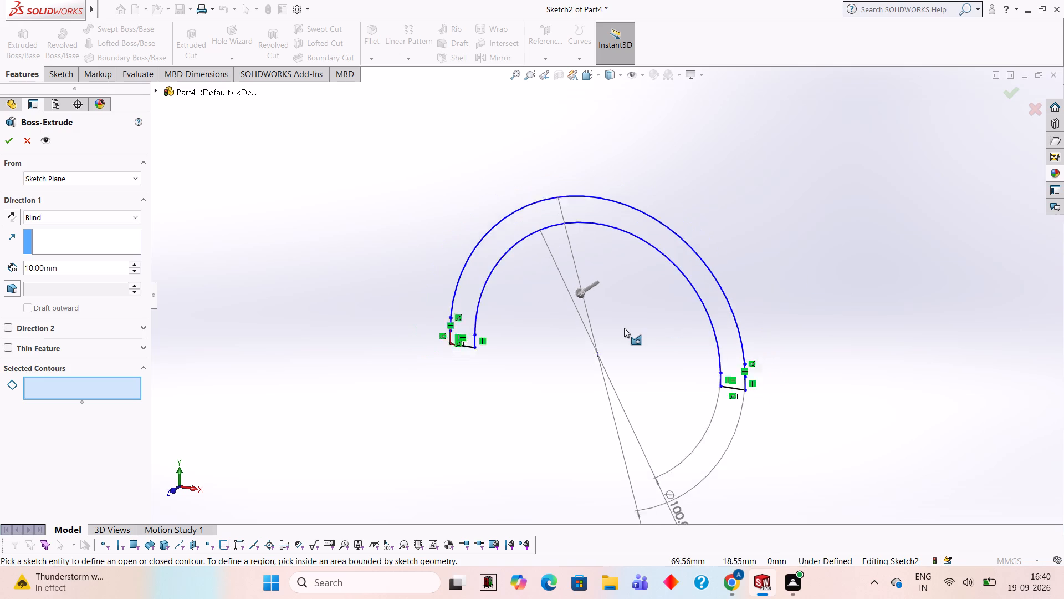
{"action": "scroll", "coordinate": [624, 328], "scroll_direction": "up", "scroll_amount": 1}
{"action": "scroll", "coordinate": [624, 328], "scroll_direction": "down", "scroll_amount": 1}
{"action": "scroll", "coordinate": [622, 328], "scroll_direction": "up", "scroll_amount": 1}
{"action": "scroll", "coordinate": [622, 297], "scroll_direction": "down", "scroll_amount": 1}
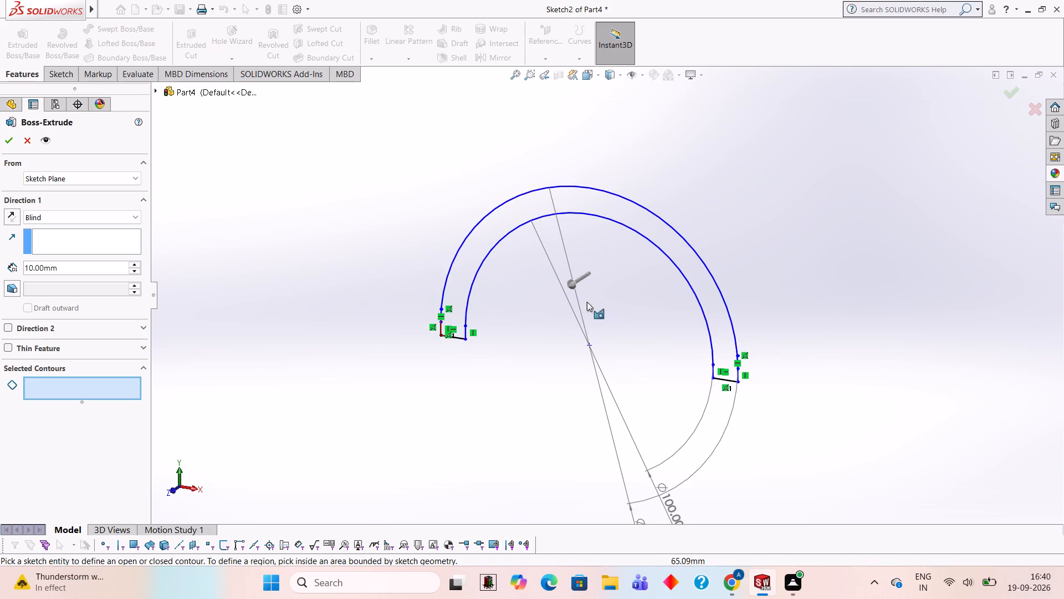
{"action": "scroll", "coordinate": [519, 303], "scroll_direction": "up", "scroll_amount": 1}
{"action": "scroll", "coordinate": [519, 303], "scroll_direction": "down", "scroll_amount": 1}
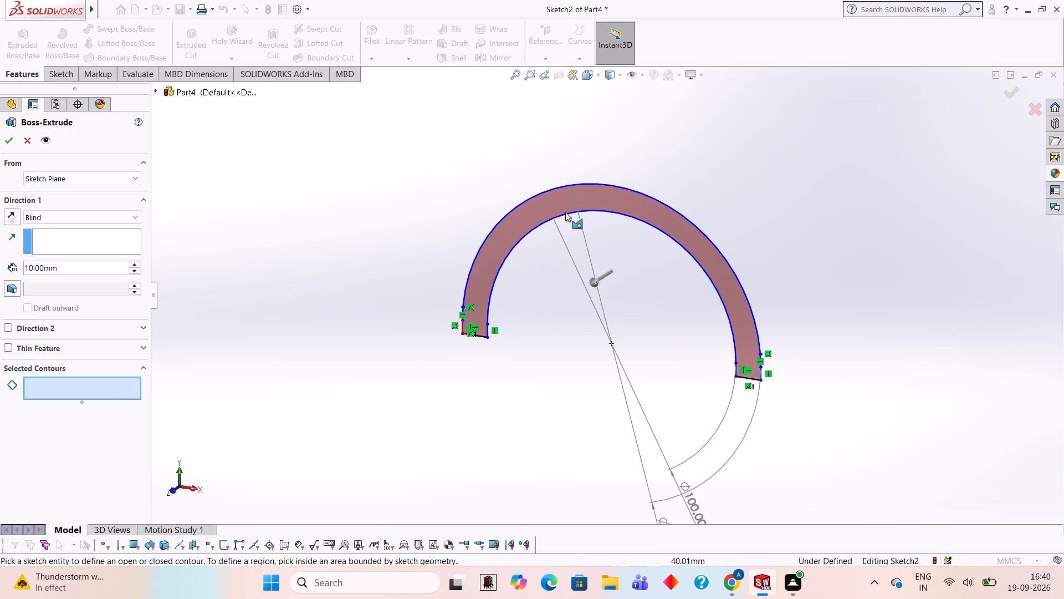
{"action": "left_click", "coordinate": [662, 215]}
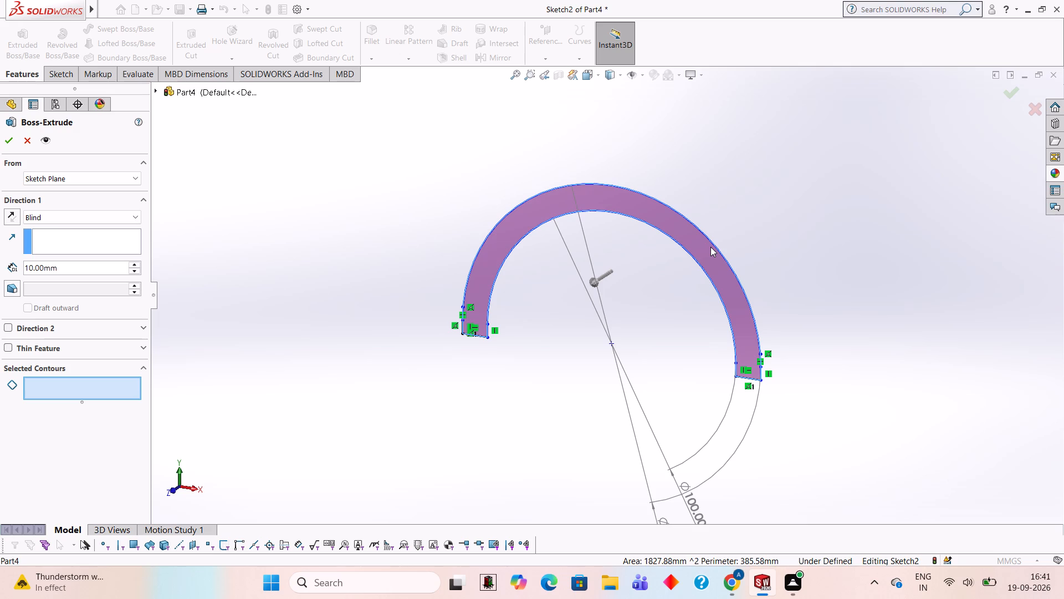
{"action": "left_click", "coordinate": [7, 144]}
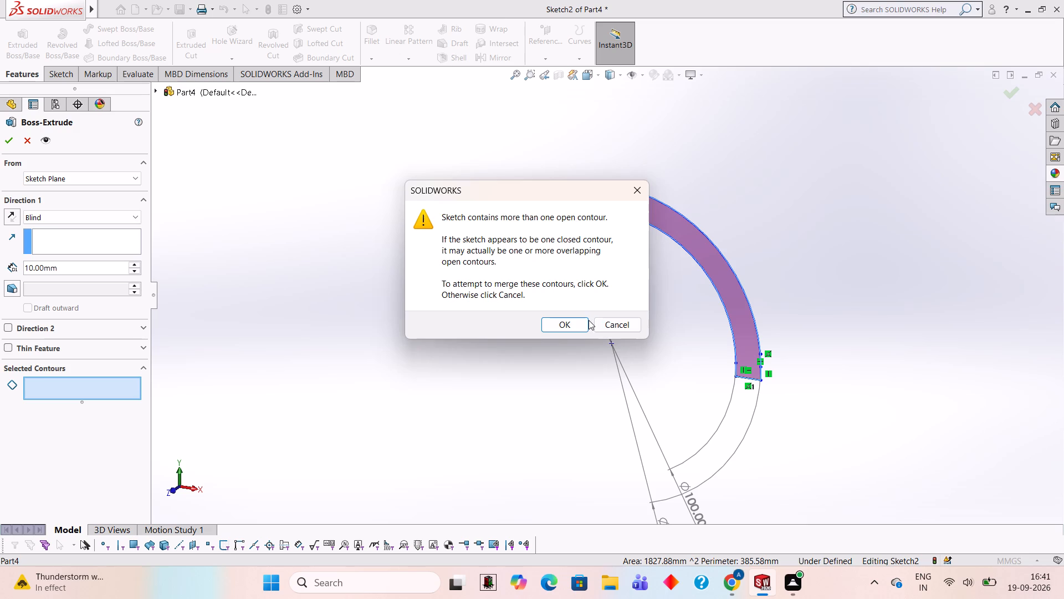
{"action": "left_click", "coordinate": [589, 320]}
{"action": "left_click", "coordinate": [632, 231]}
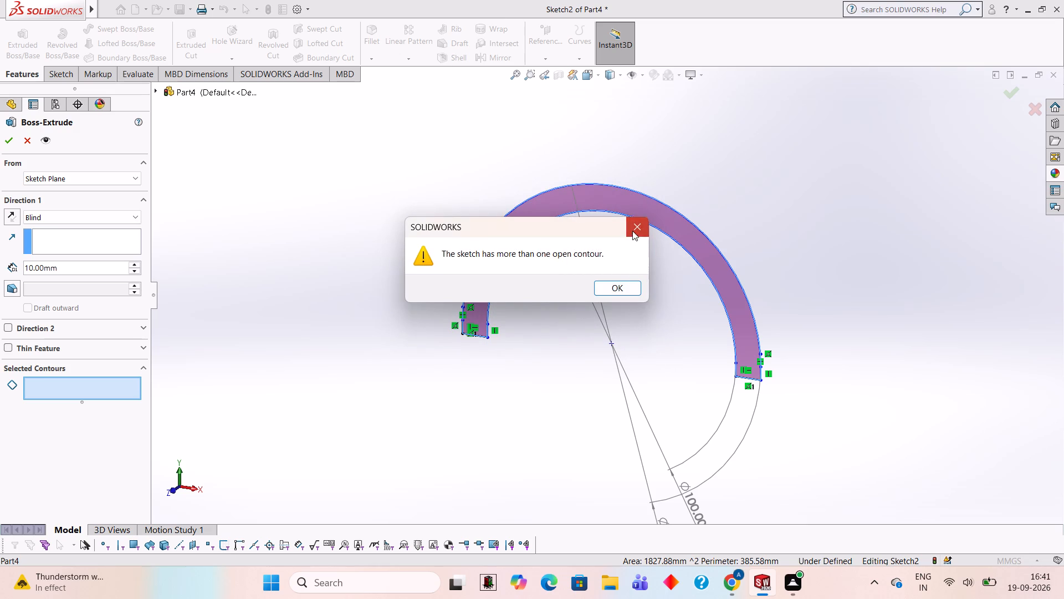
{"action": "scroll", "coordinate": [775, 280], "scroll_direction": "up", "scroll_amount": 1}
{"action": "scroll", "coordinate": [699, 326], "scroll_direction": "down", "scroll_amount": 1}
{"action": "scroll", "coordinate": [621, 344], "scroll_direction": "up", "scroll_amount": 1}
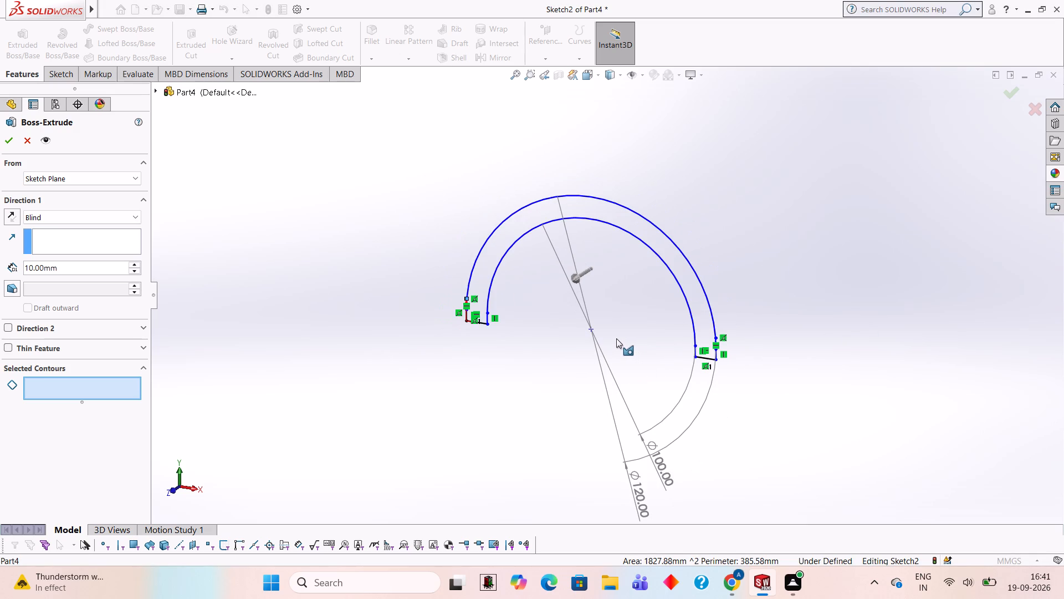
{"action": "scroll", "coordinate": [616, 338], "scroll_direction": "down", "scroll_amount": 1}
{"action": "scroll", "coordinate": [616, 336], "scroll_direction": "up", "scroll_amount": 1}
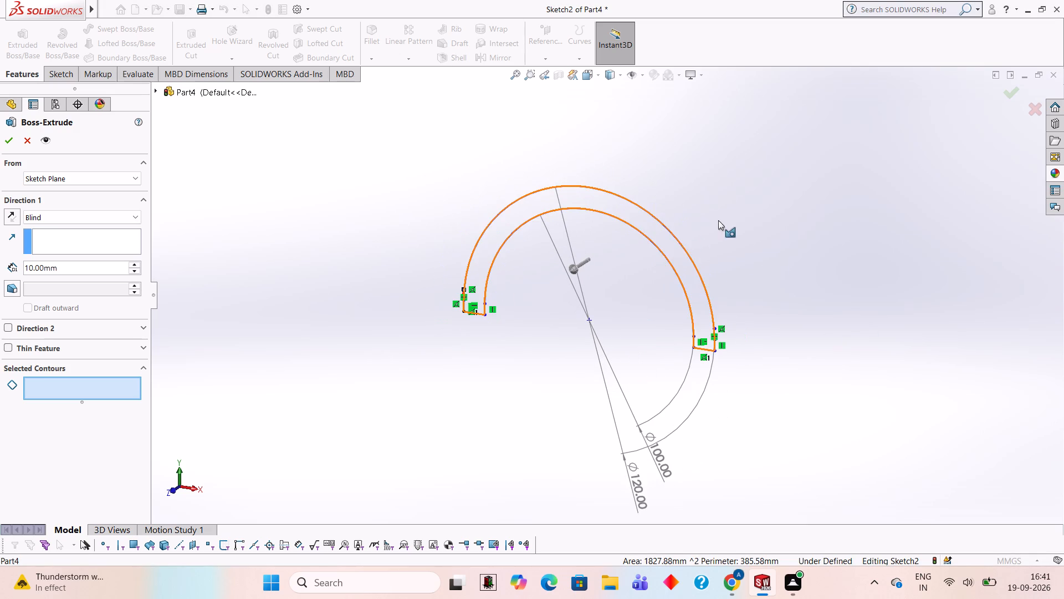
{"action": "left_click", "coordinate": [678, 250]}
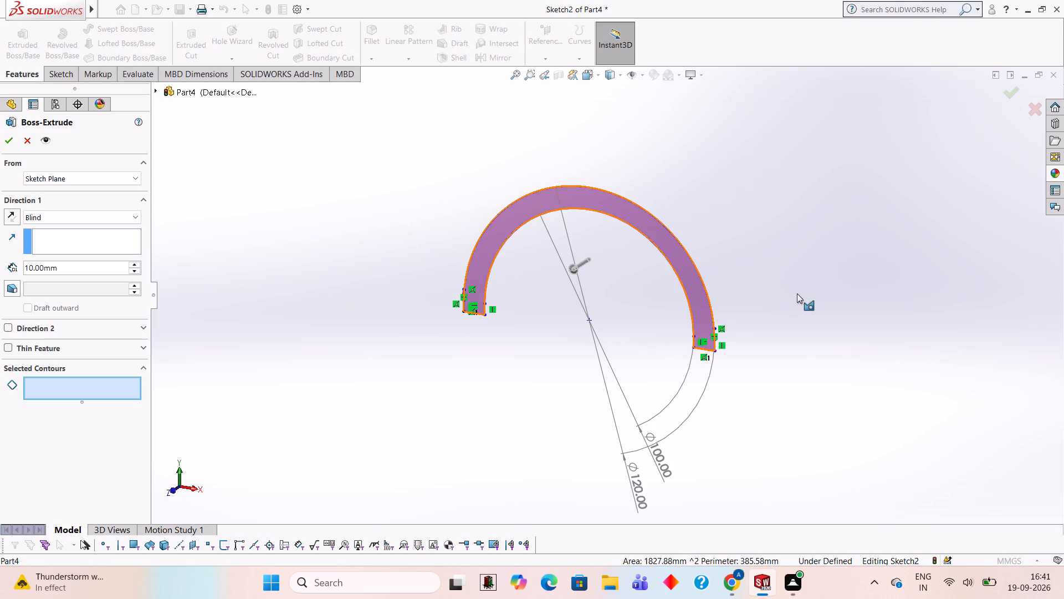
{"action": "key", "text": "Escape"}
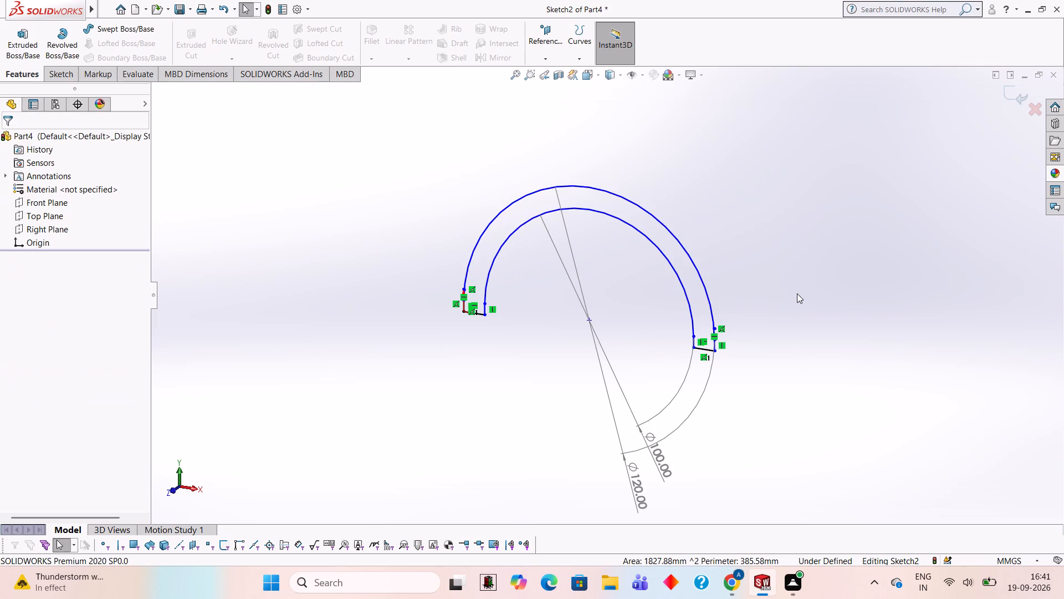
Exit the arch sketch, keeping its current profile.
{"action": "scroll", "coordinate": [779, 412], "scroll_direction": "down", "scroll_amount": 2}
{"action": "scroll", "coordinate": [599, 273], "scroll_direction": "up", "scroll_amount": 2}
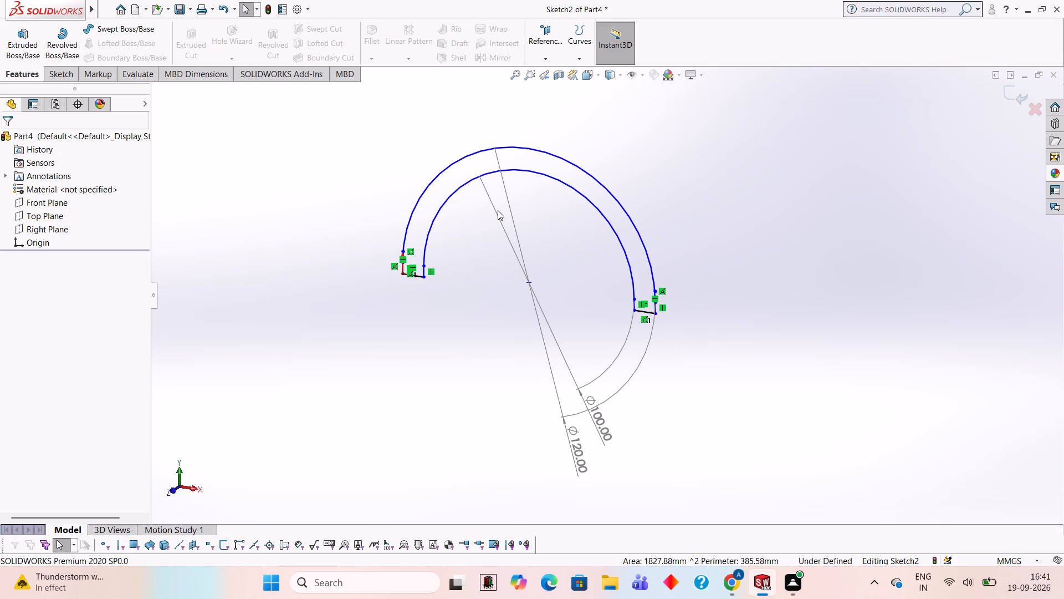
{"action": "scroll", "coordinate": [405, 171], "scroll_direction": "up", "scroll_amount": 1}
{"action": "scroll", "coordinate": [405, 171], "scroll_direction": "down", "scroll_amount": 2}
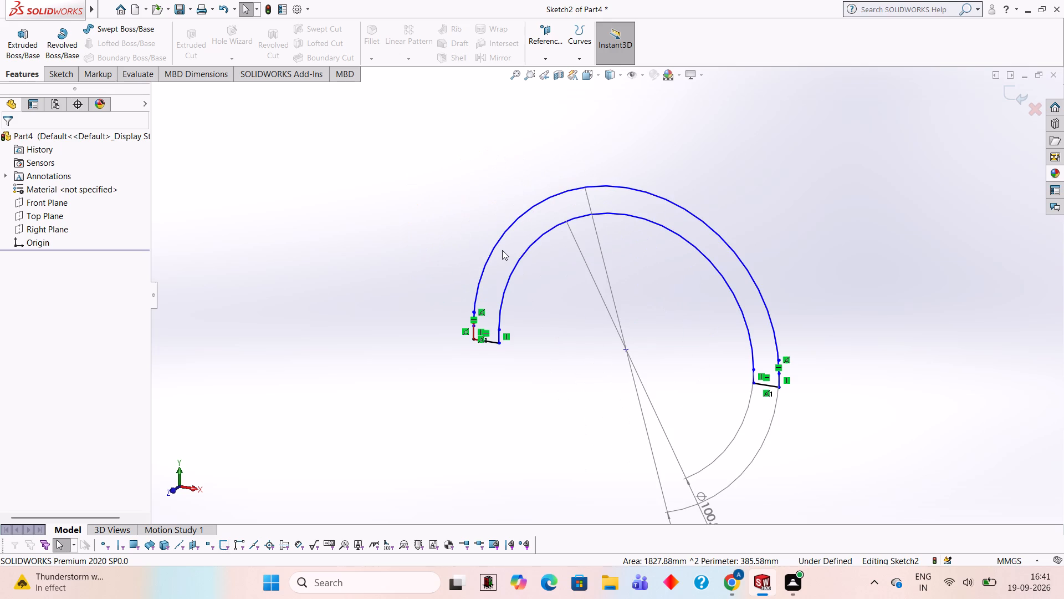
{"action": "left_click", "coordinate": [508, 159]}
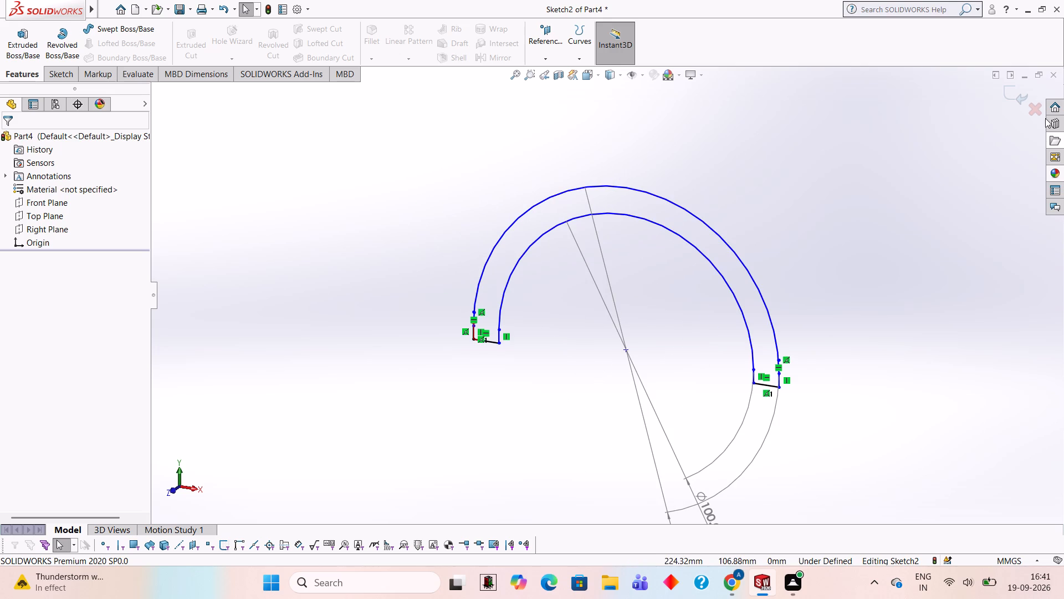
{"action": "left_click", "coordinate": [1005, 85]}
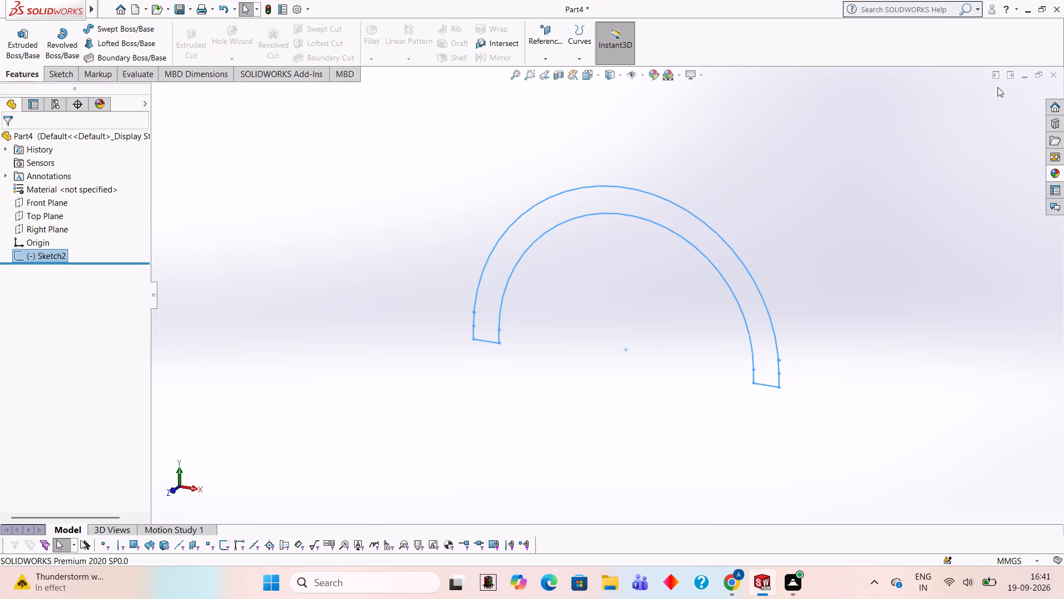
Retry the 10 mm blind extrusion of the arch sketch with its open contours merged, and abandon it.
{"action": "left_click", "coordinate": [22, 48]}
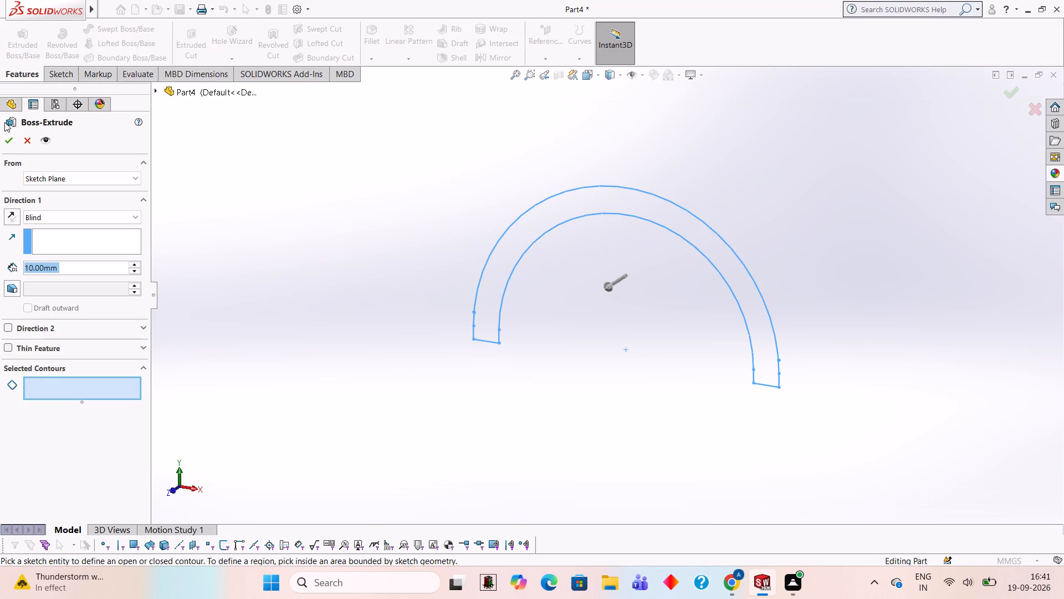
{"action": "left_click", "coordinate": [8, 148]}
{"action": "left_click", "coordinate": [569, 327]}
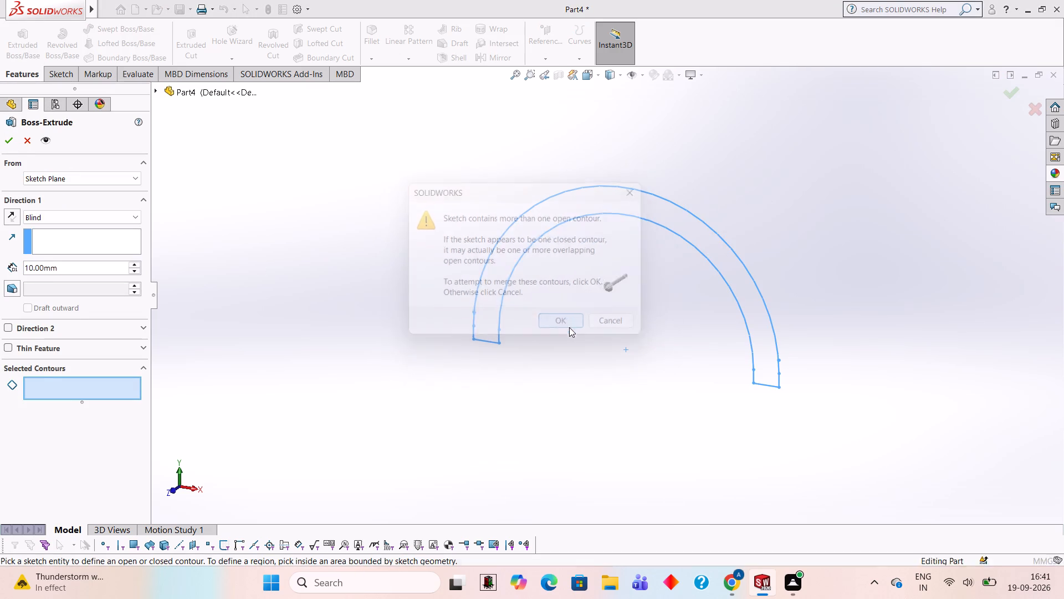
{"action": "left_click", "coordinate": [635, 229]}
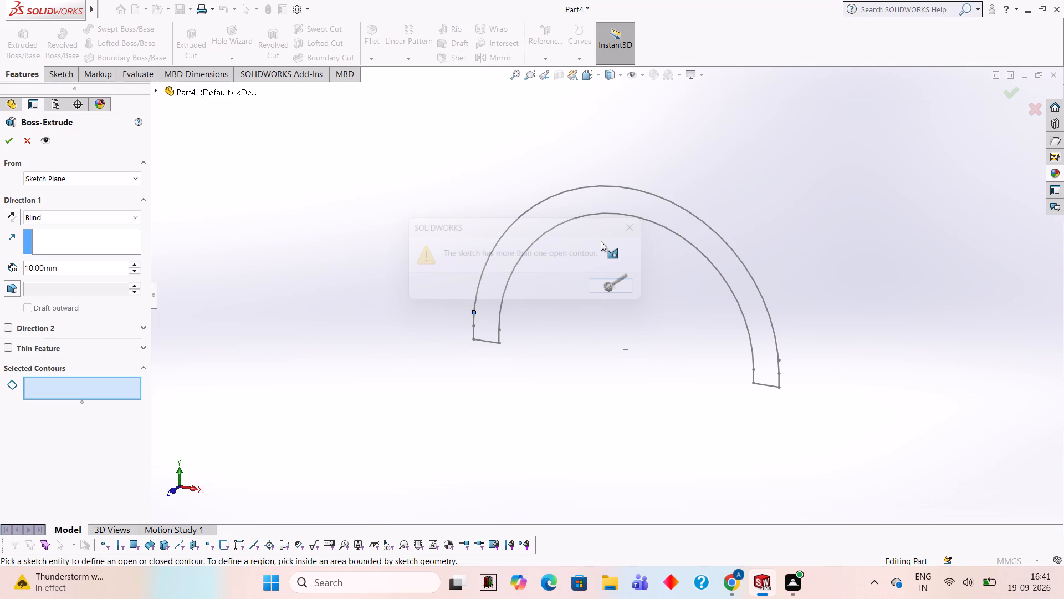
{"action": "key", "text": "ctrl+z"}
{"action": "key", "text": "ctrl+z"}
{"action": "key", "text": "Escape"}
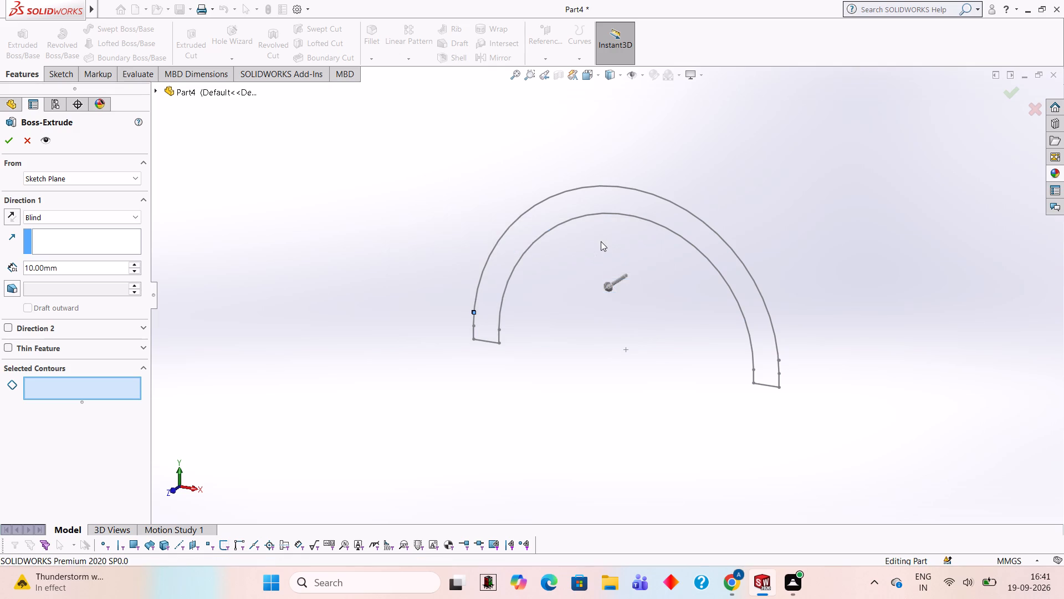
Undo the arch sketch's trims back to the full 120 mm and 100 mm circles with the line joining the two end tabs.
{"action": "key", "text": "ctrl+z"}
{"action": "key", "text": "ctrl+z"}
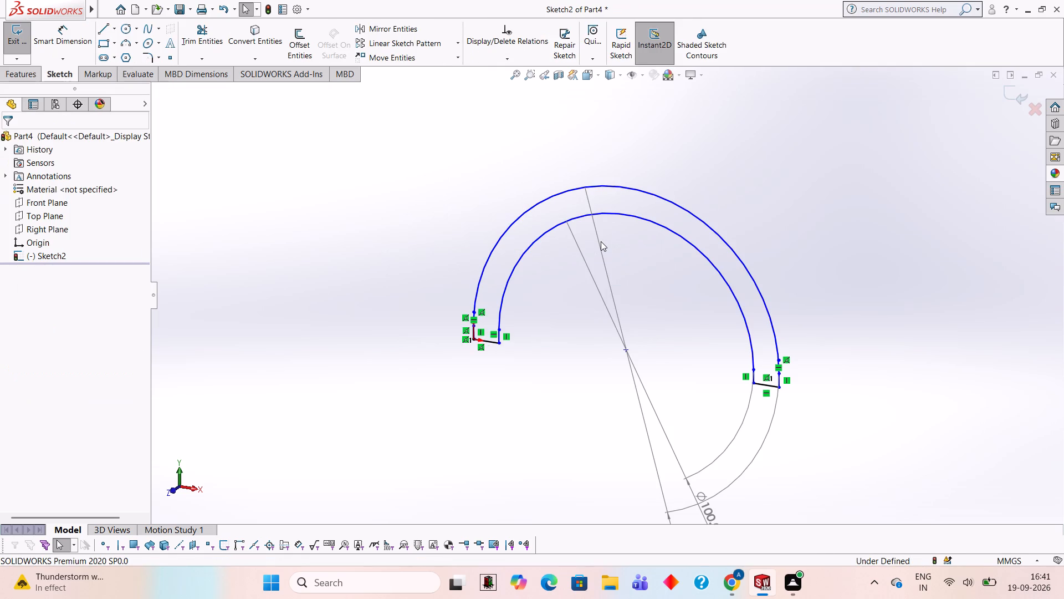
{"action": "key", "text": "ctrl+z"}
{"action": "key", "text": "ctrl+z"}
{"action": "key", "text": "ctrl+z"}
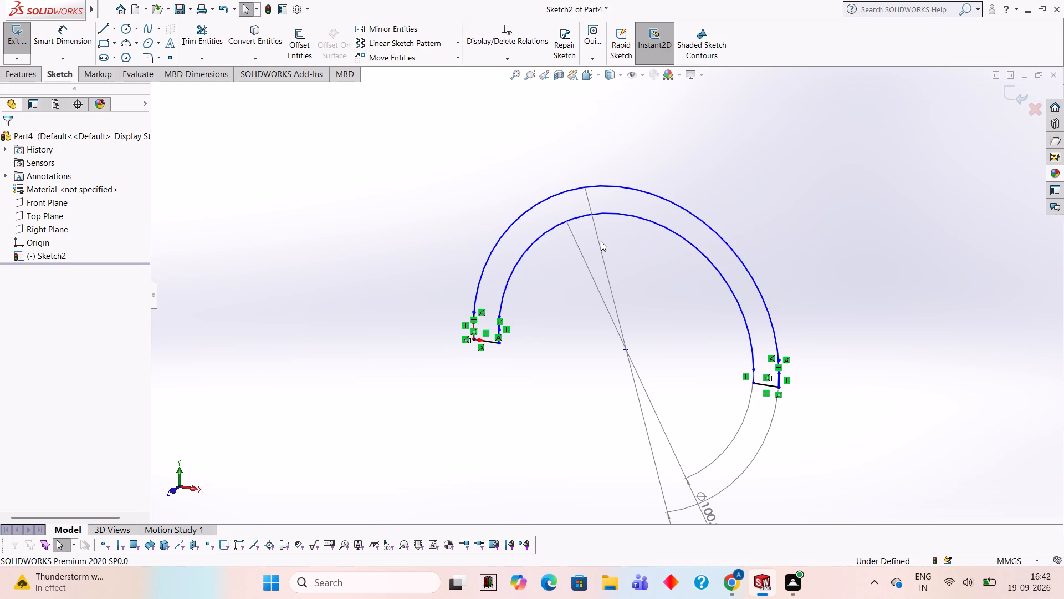
{"action": "key", "text": "ctrl+z"}
{"action": "key", "text": "ctrl+z"}
{"action": "key", "text": "z"}
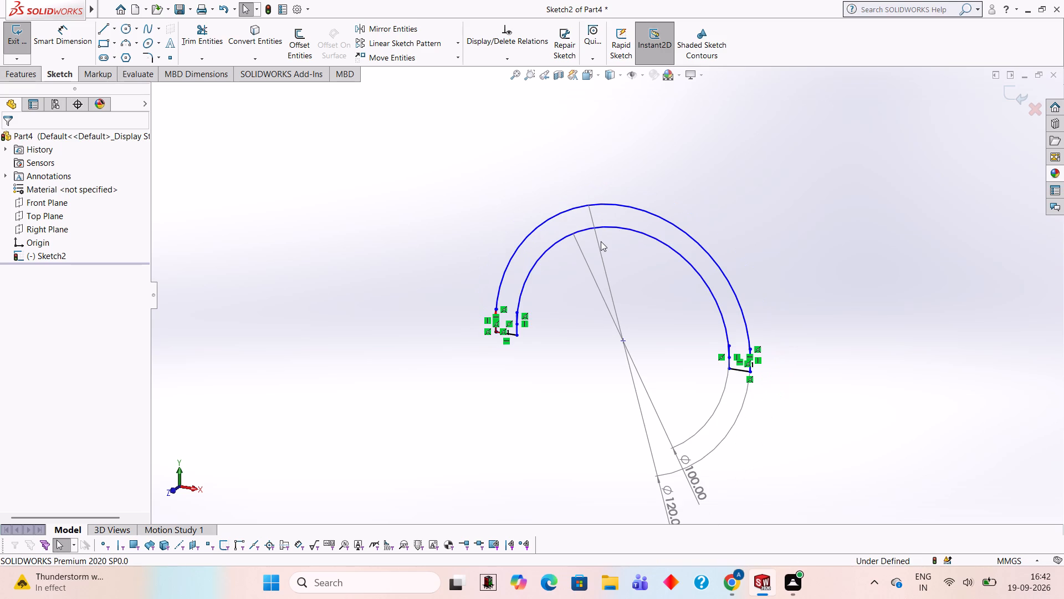
{"action": "key", "text": "ctrl+z"}
{"action": "key", "text": "ctrl+z"}
{"action": "key", "text": "ctrl+z"}
{"action": "key", "text": "ctrl+z"}
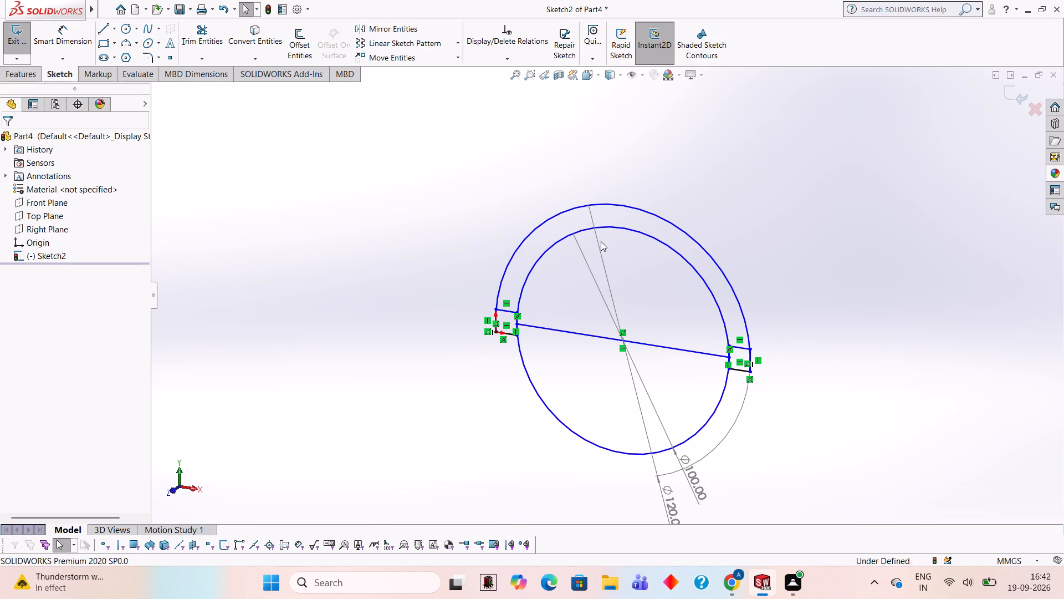
{"action": "key", "text": "ctrl+z"}
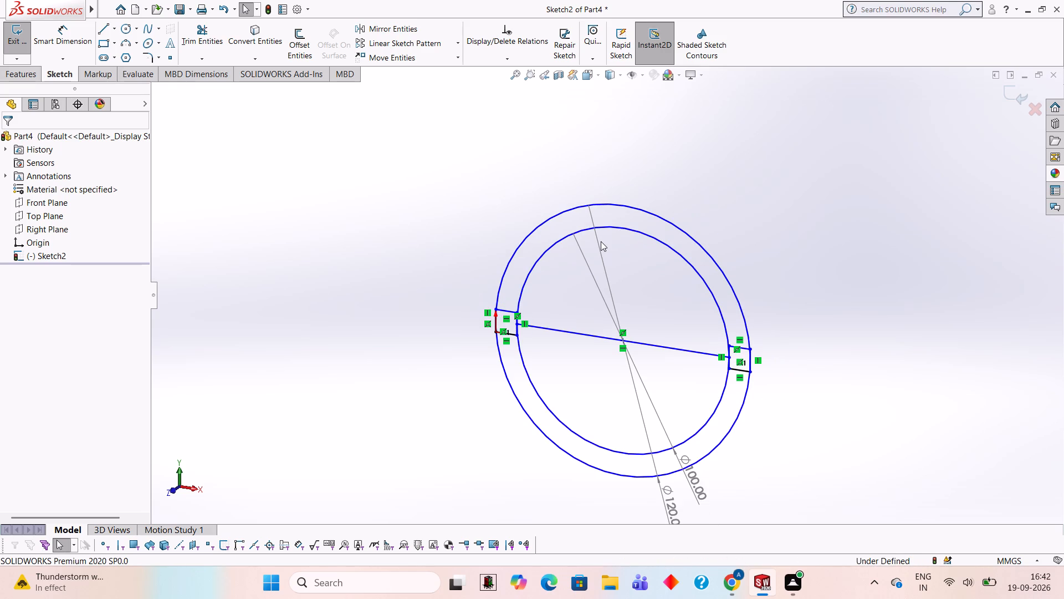
{"action": "key", "text": "ctrl+z"}
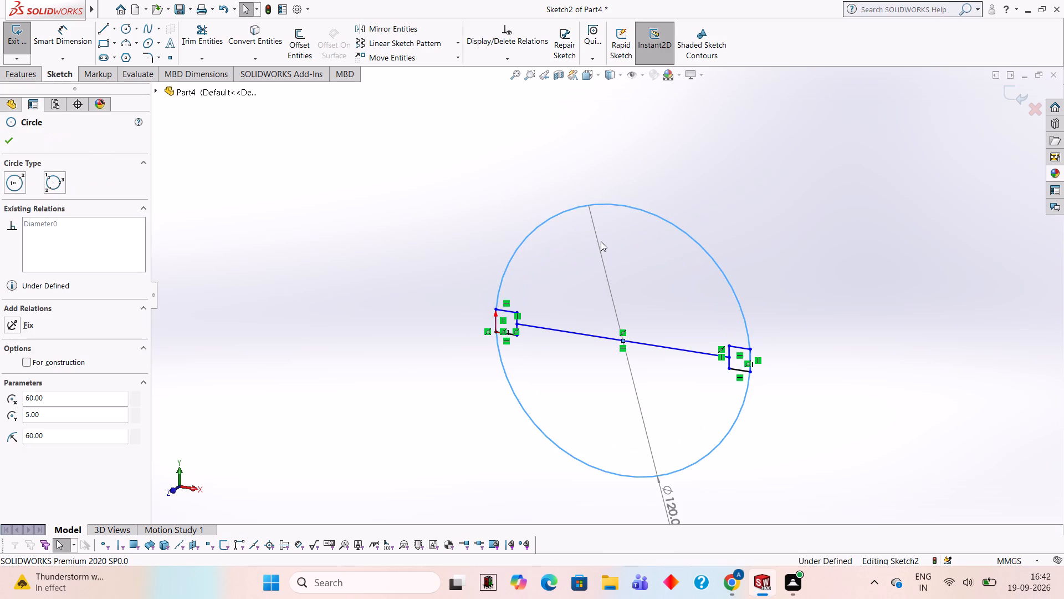
{"action": "key", "text": "ctrl+y"}
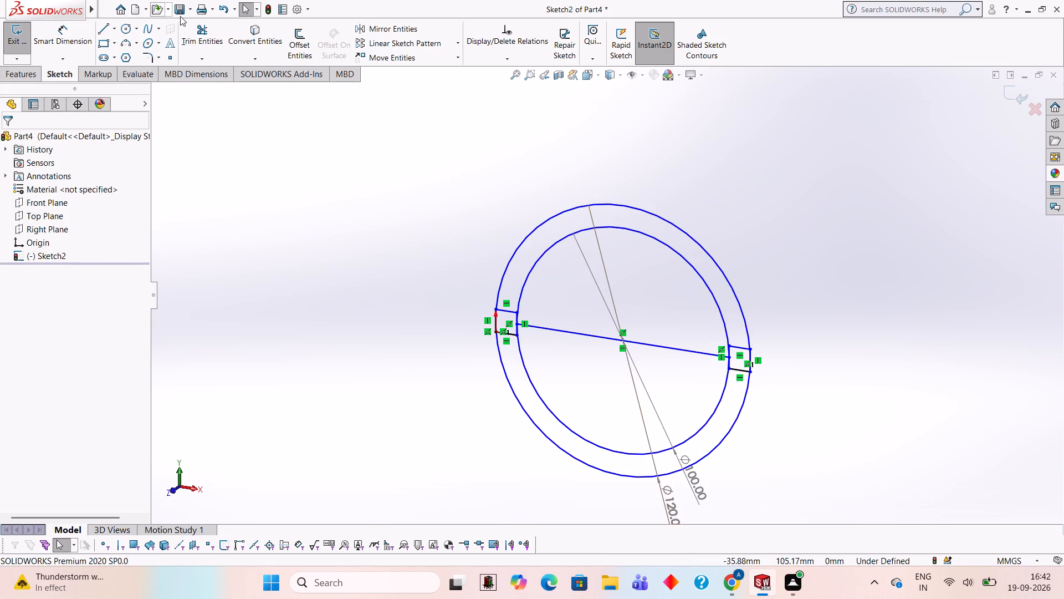
Trim away the lower halves of both circles and the line joining the two tabs, accepting deletion of its midpoint relation.
{"action": "left_click", "coordinate": [185, 45]}
{"action": "left_click", "coordinate": [539, 399]}
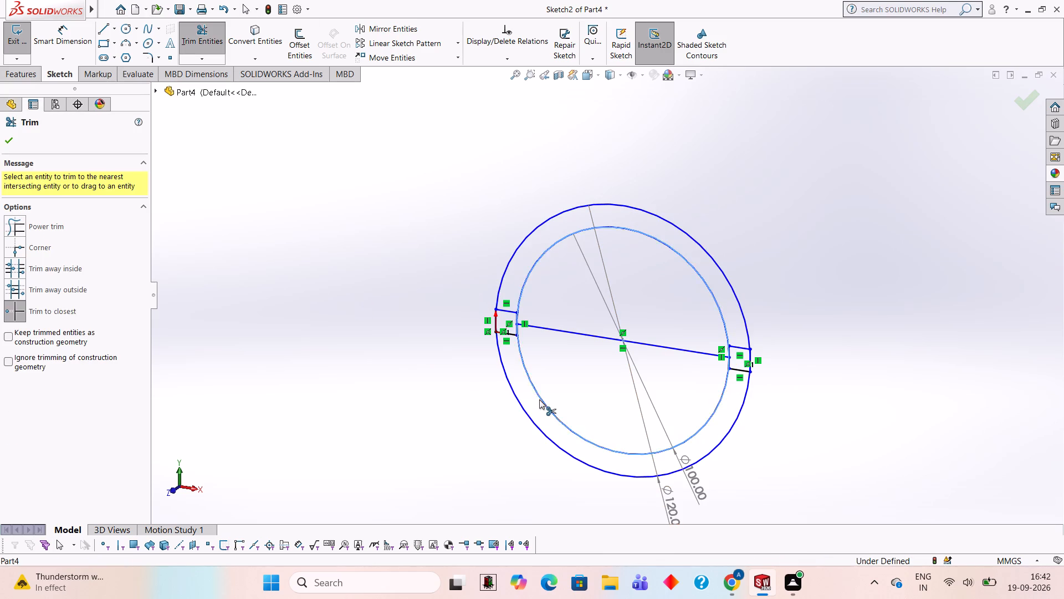
{"action": "left_click", "coordinate": [522, 410]}
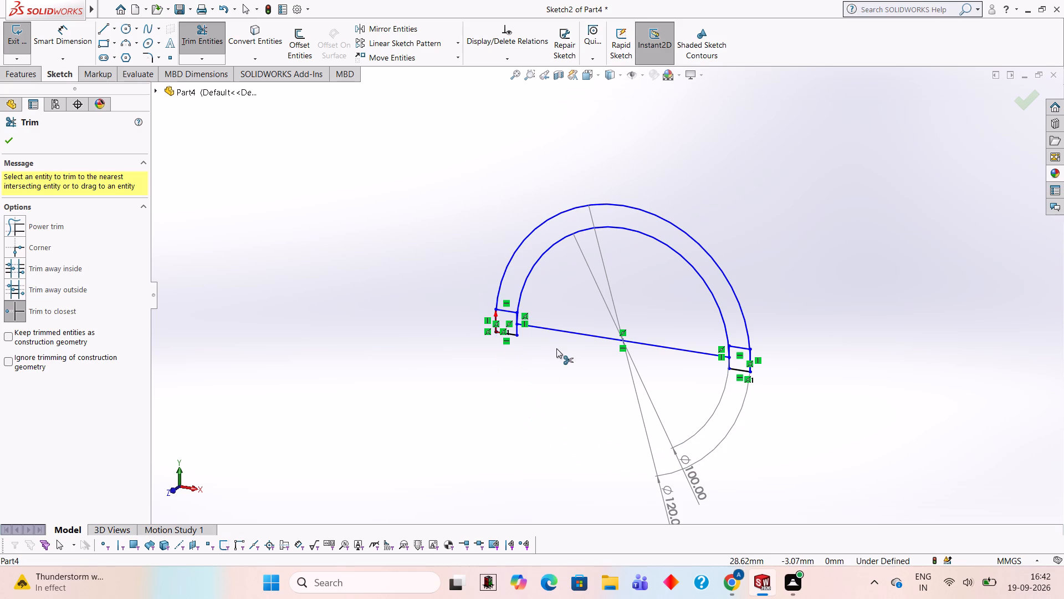
{"action": "left_click", "coordinate": [565, 333]}
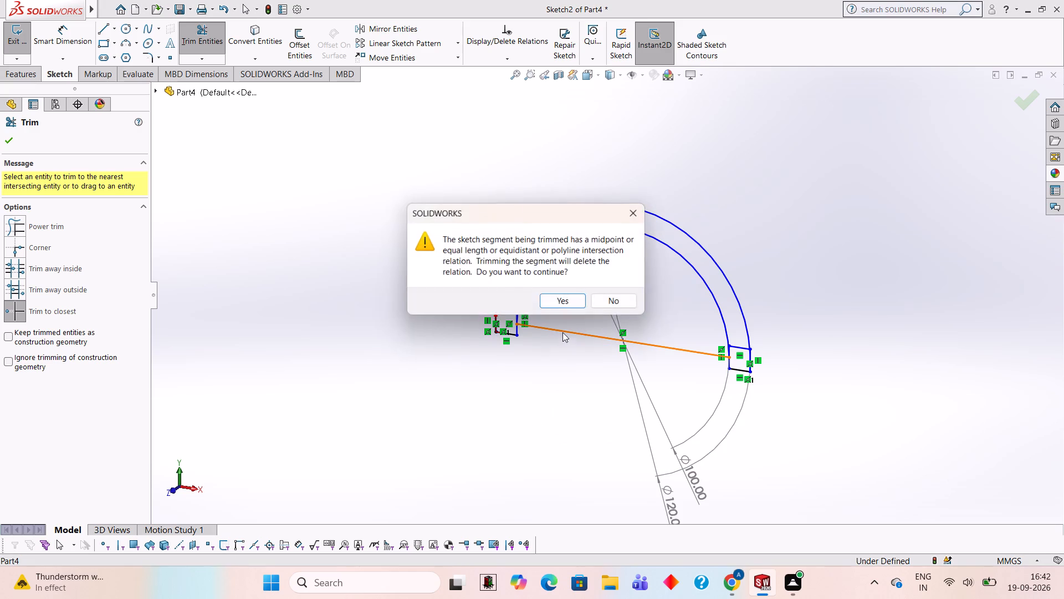
{"action": "left_click", "coordinate": [558, 300]}
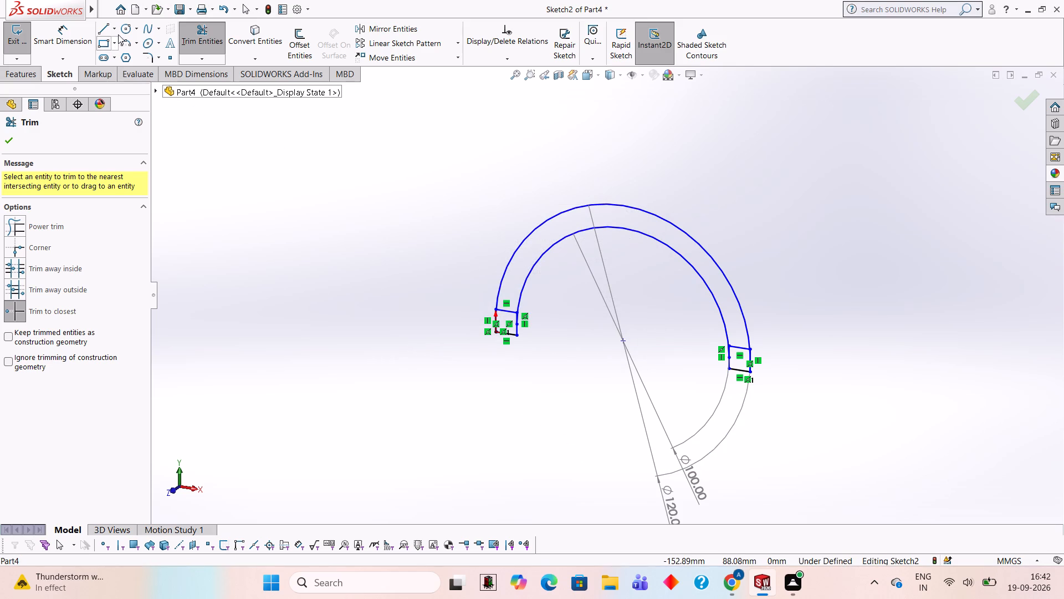
Draw two horizontal 100 mm lines joining the tabs' inner corners, one between the upper corners and one between the lower corners.
{"action": "left_click", "coordinate": [106, 27]}
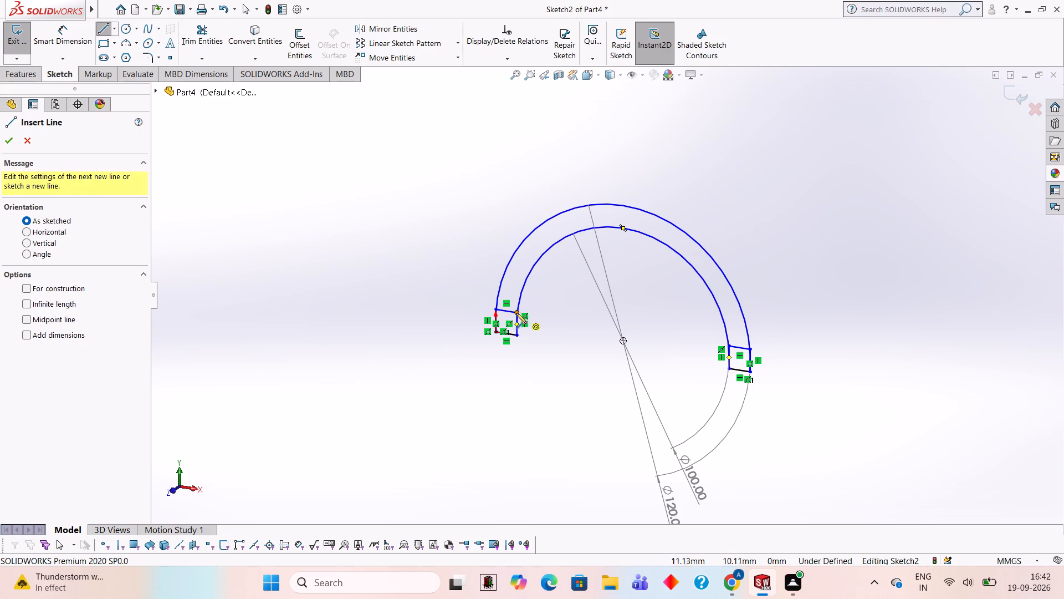
{"action": "left_click", "coordinate": [517, 313]}
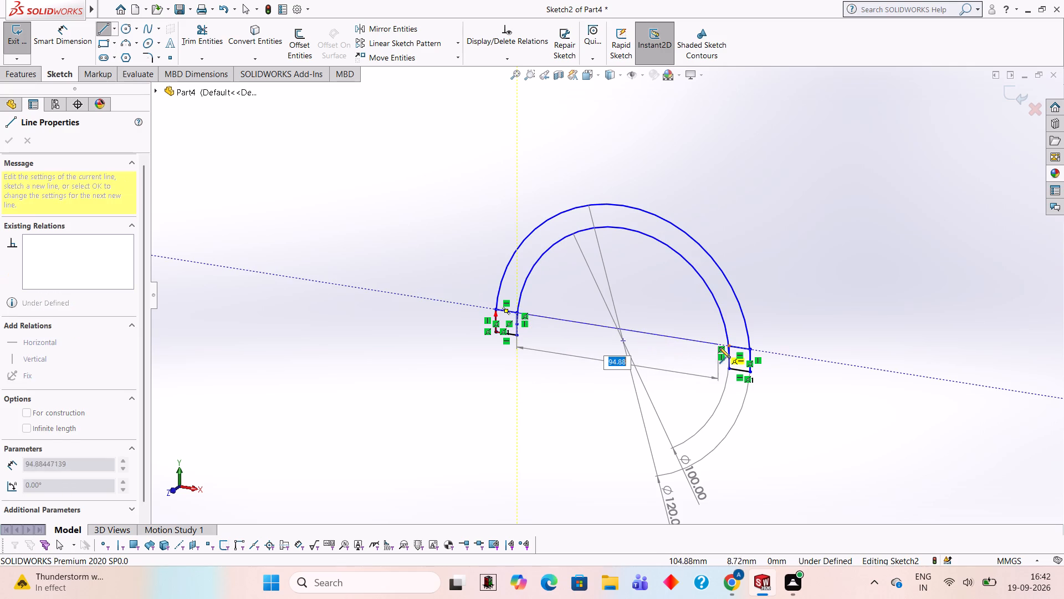
{"action": "left_click", "coordinate": [729, 346]}
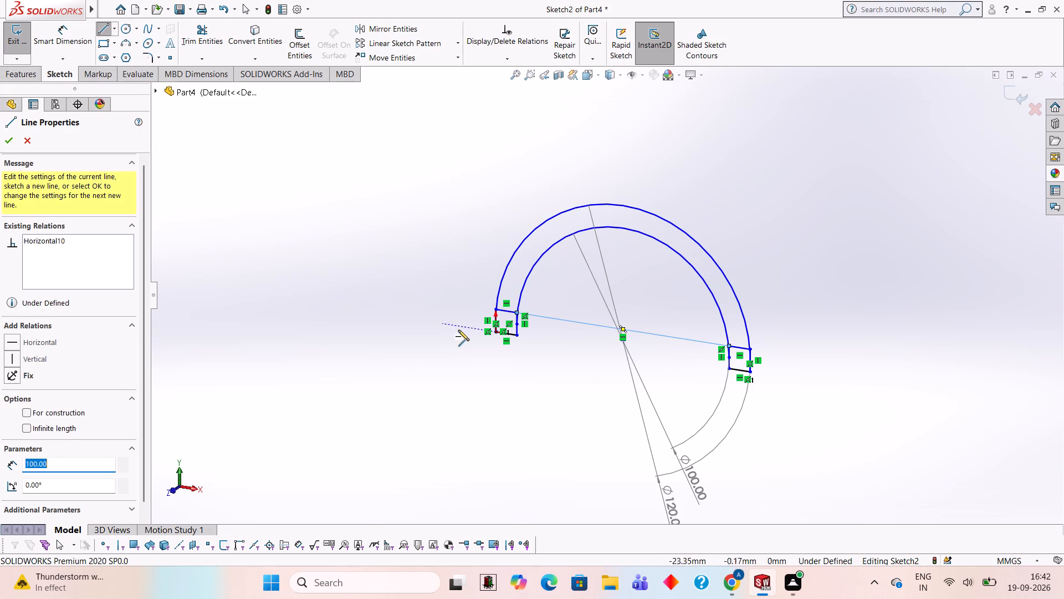
{"action": "left_click", "coordinate": [516, 333]}
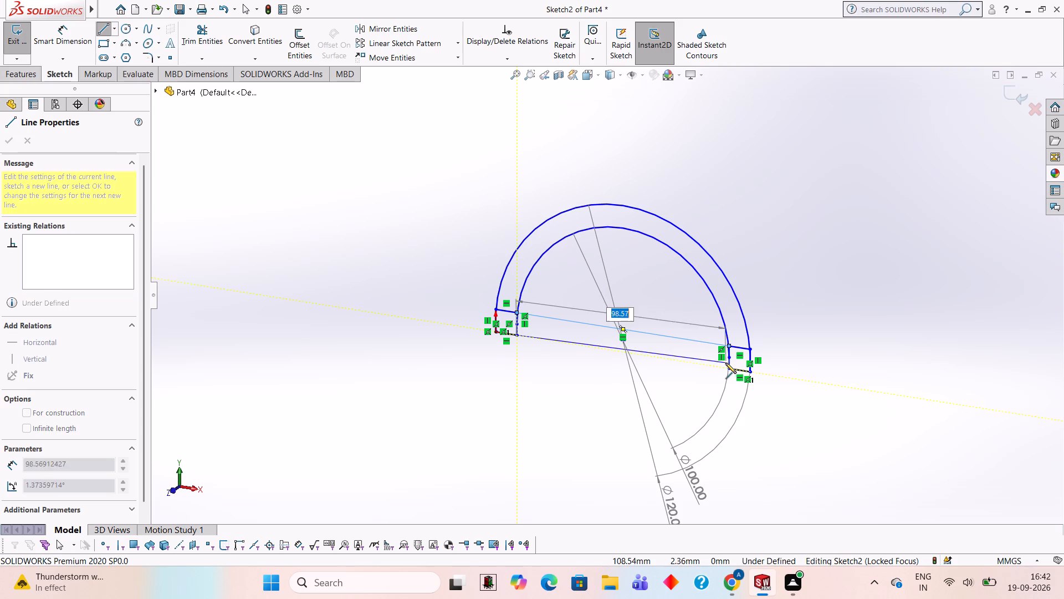
{"action": "left_click", "coordinate": [728, 368]}
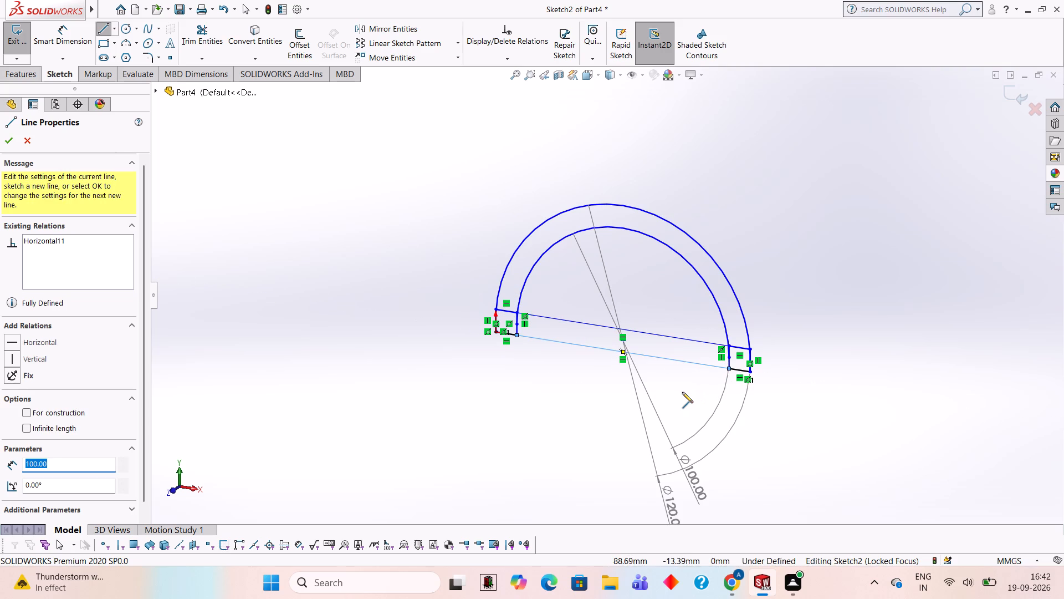
{"action": "key", "text": "Escape"}
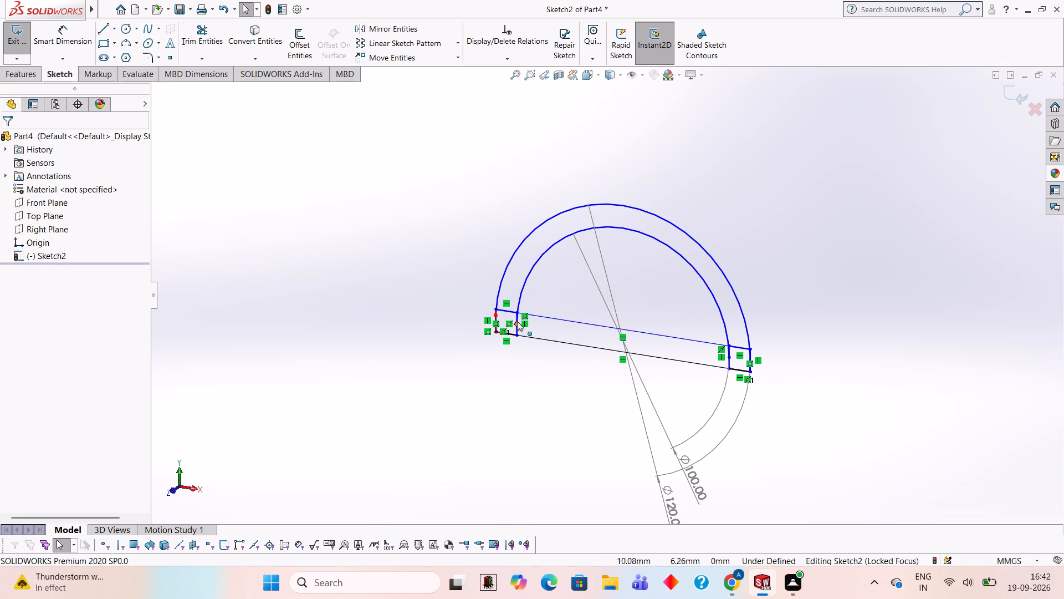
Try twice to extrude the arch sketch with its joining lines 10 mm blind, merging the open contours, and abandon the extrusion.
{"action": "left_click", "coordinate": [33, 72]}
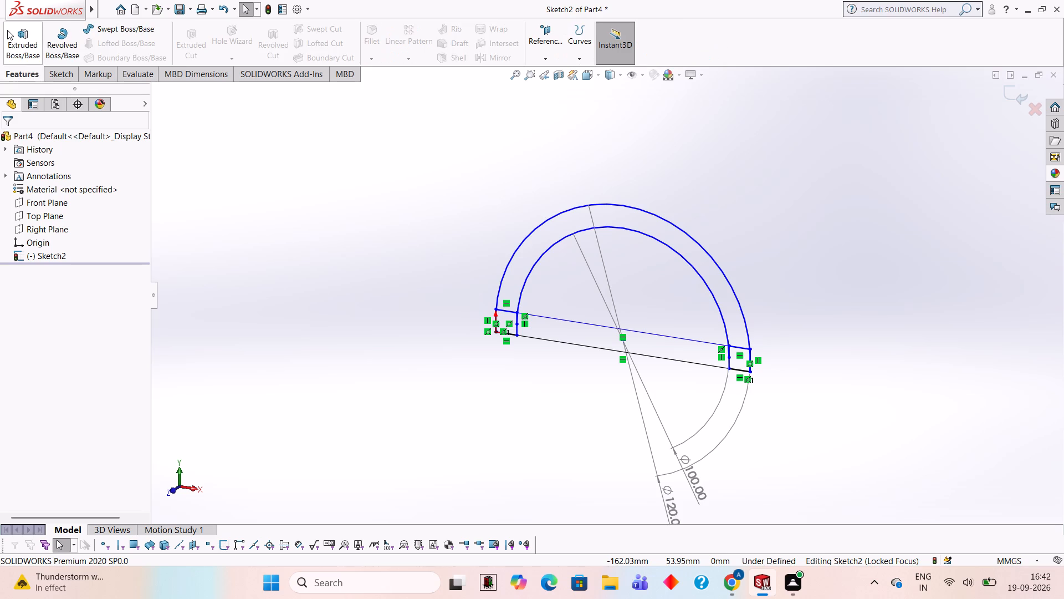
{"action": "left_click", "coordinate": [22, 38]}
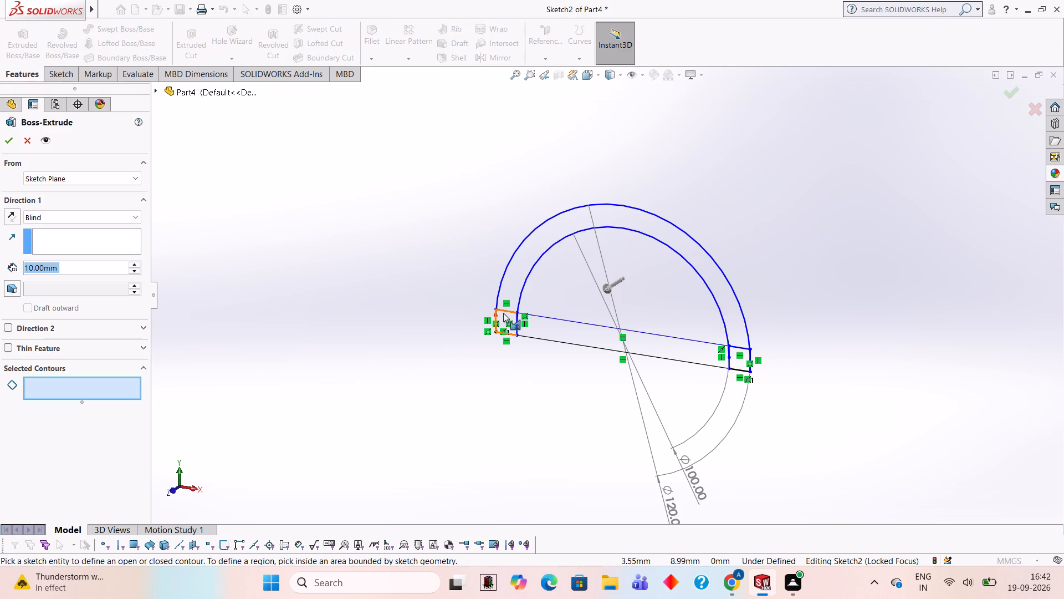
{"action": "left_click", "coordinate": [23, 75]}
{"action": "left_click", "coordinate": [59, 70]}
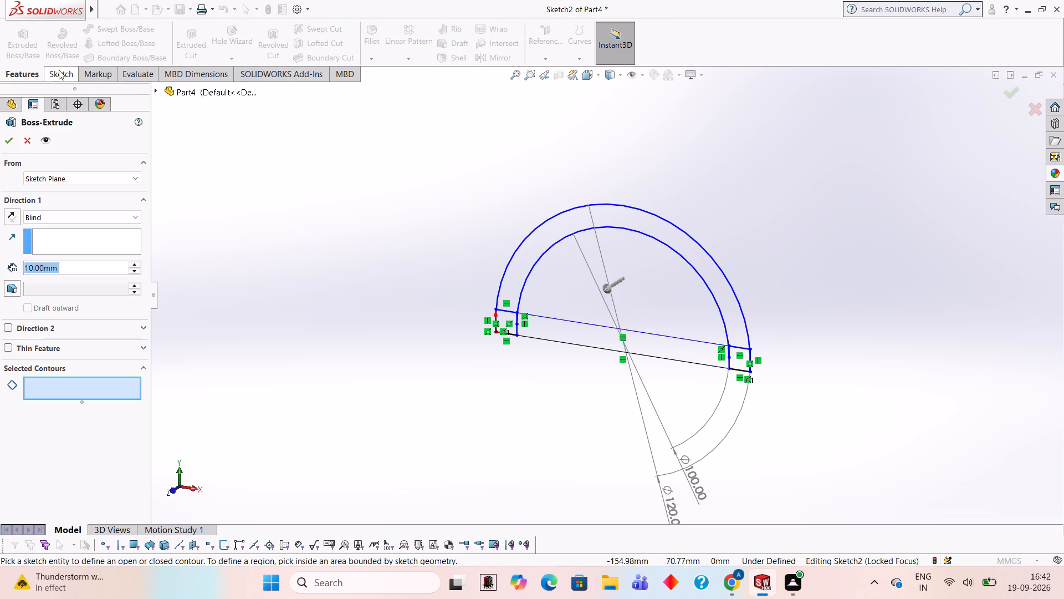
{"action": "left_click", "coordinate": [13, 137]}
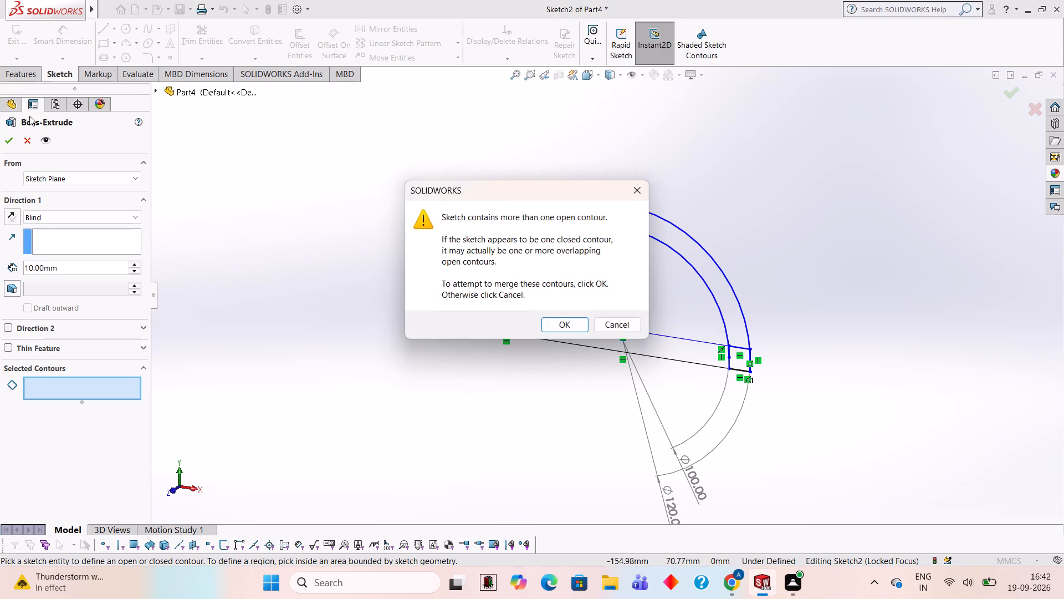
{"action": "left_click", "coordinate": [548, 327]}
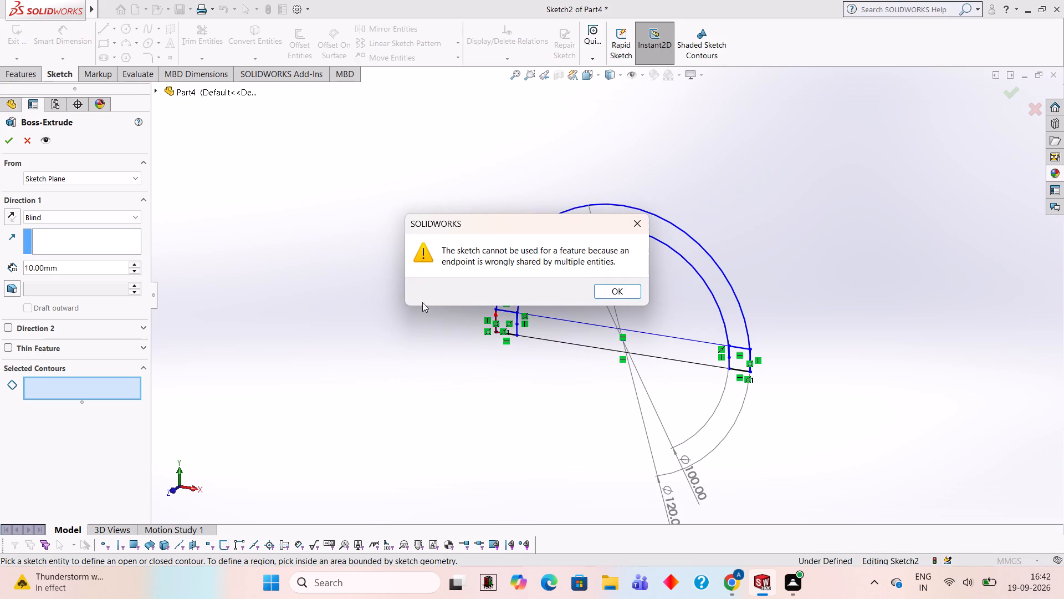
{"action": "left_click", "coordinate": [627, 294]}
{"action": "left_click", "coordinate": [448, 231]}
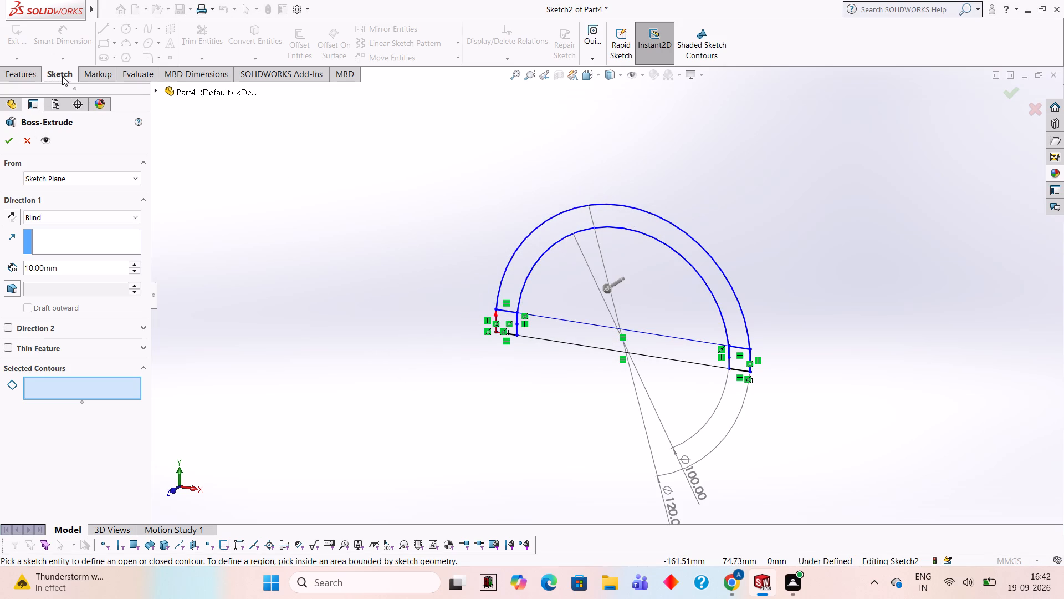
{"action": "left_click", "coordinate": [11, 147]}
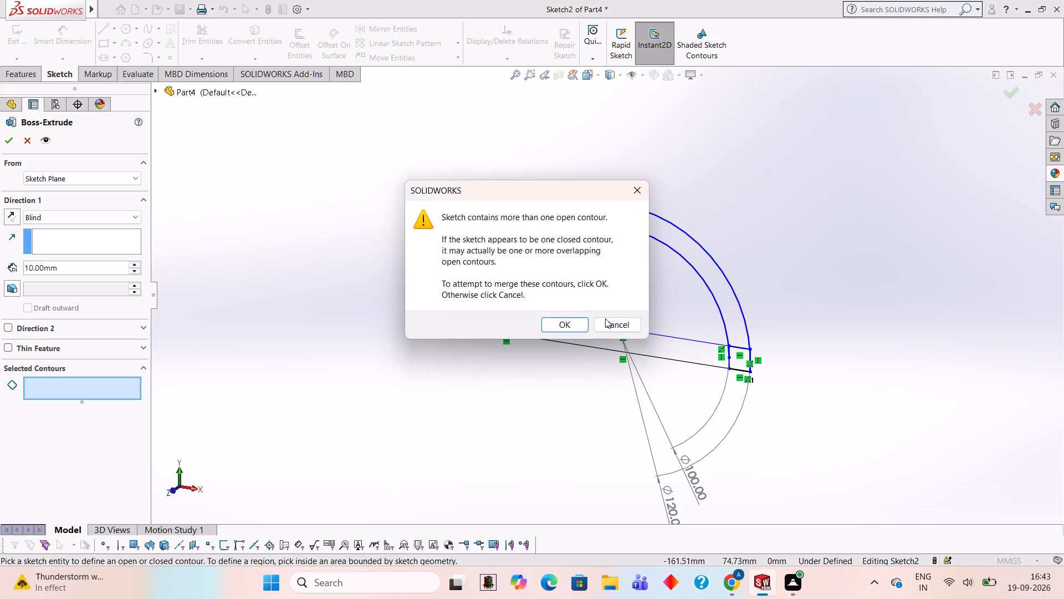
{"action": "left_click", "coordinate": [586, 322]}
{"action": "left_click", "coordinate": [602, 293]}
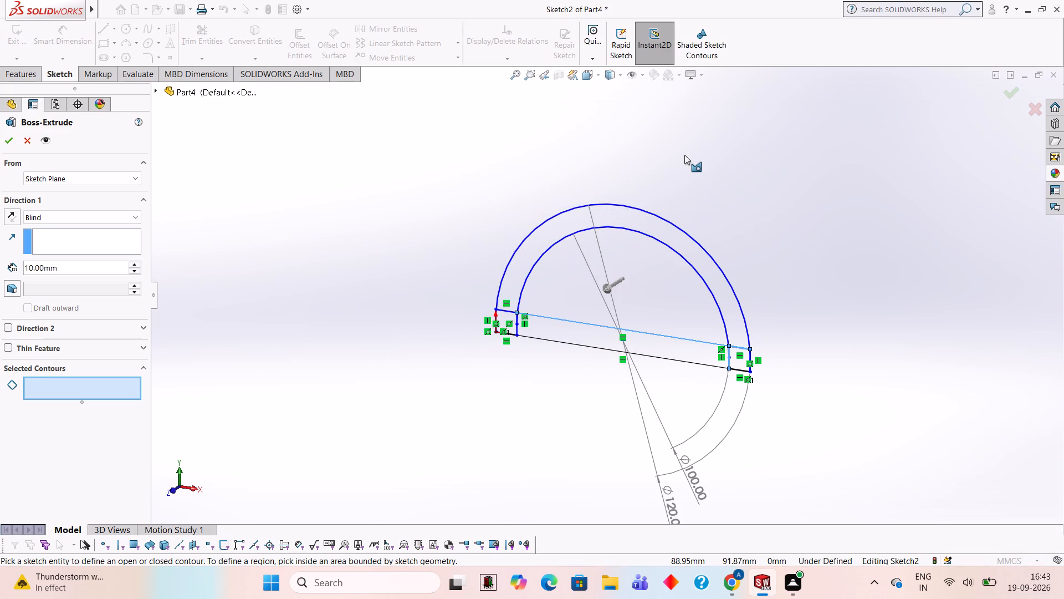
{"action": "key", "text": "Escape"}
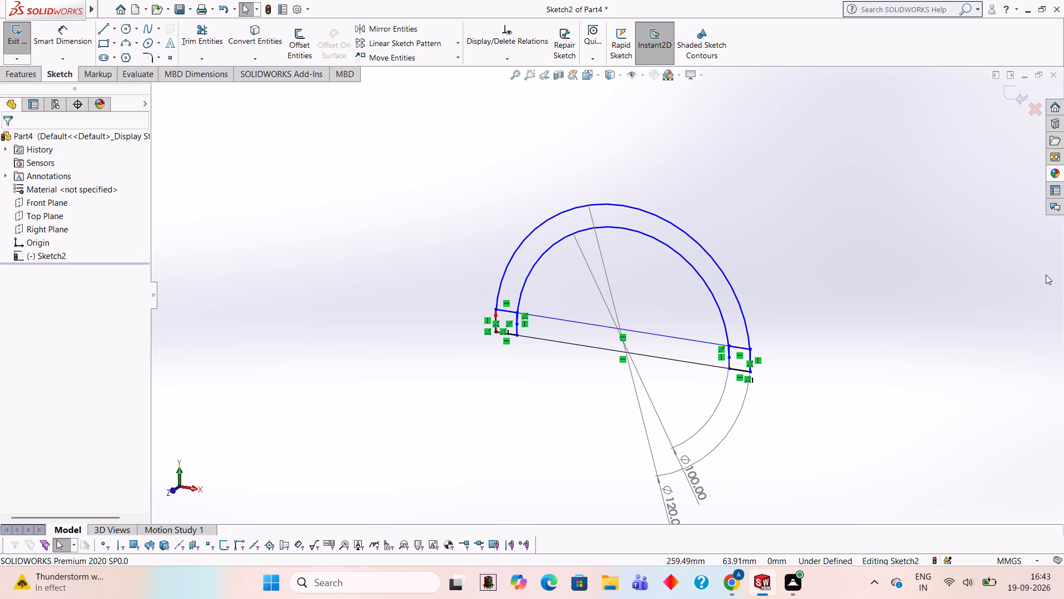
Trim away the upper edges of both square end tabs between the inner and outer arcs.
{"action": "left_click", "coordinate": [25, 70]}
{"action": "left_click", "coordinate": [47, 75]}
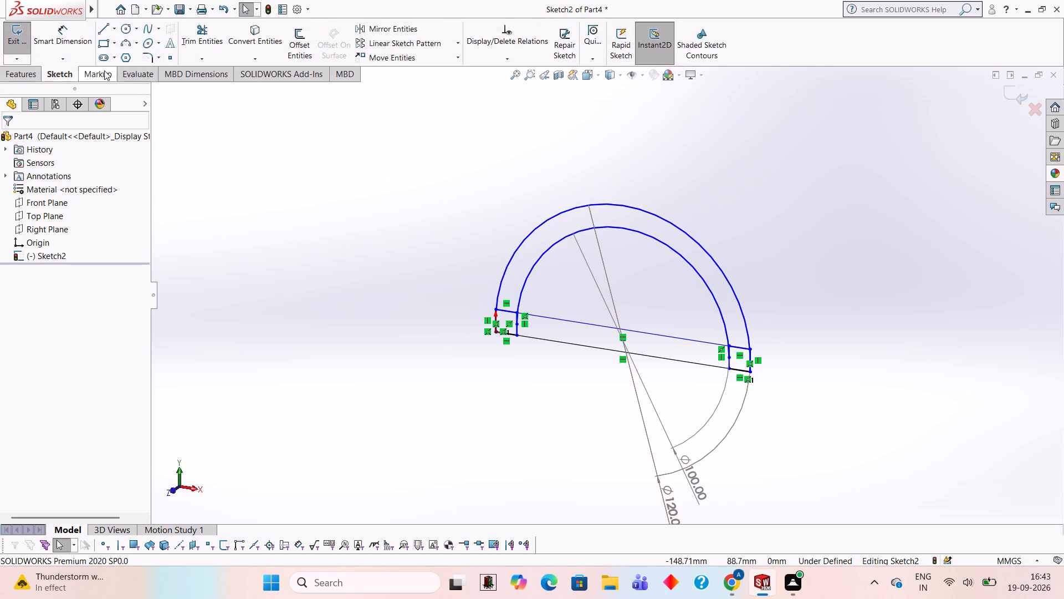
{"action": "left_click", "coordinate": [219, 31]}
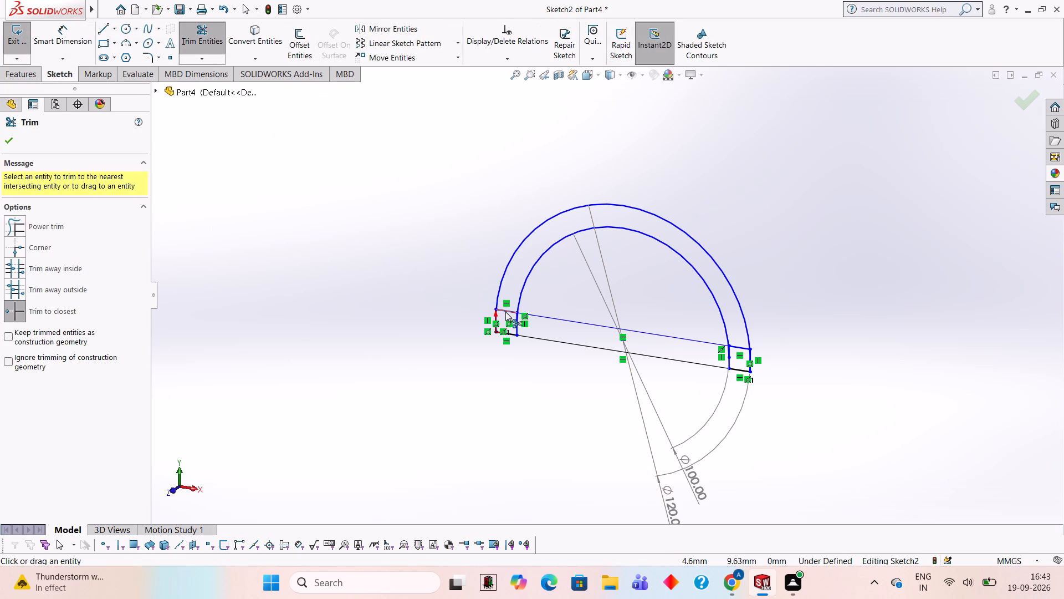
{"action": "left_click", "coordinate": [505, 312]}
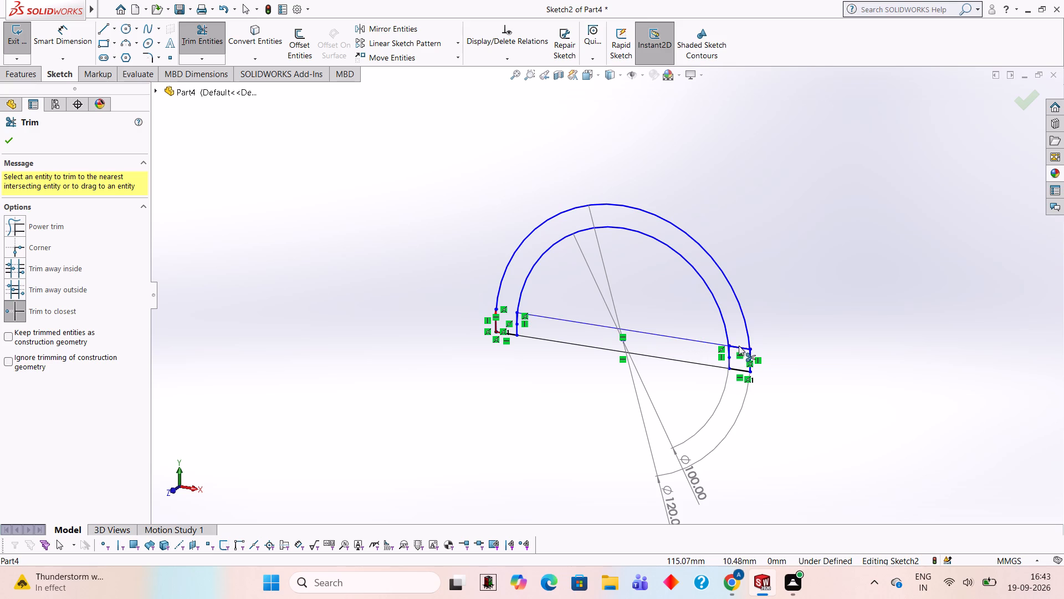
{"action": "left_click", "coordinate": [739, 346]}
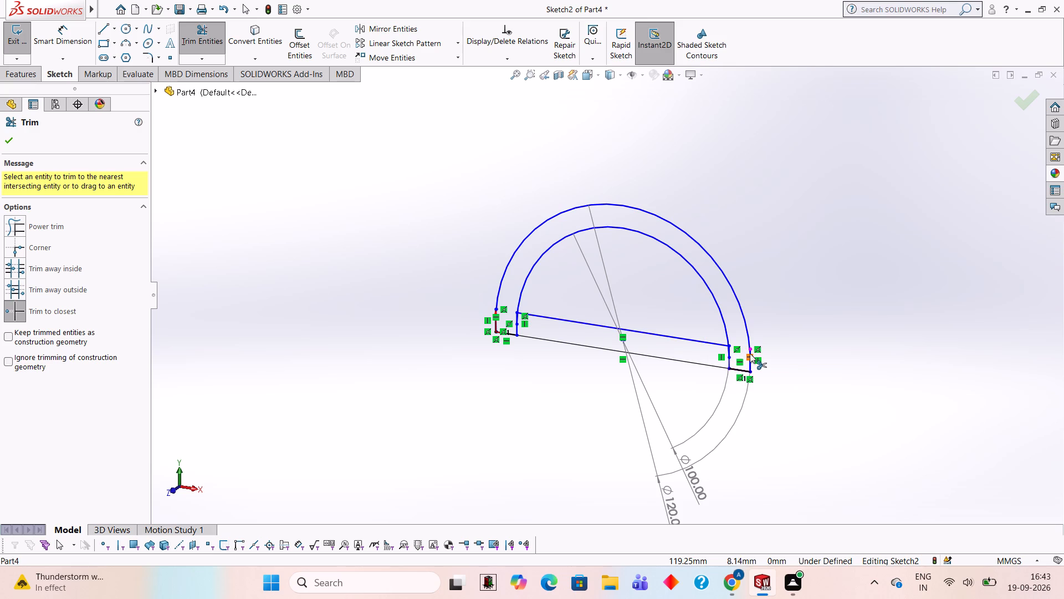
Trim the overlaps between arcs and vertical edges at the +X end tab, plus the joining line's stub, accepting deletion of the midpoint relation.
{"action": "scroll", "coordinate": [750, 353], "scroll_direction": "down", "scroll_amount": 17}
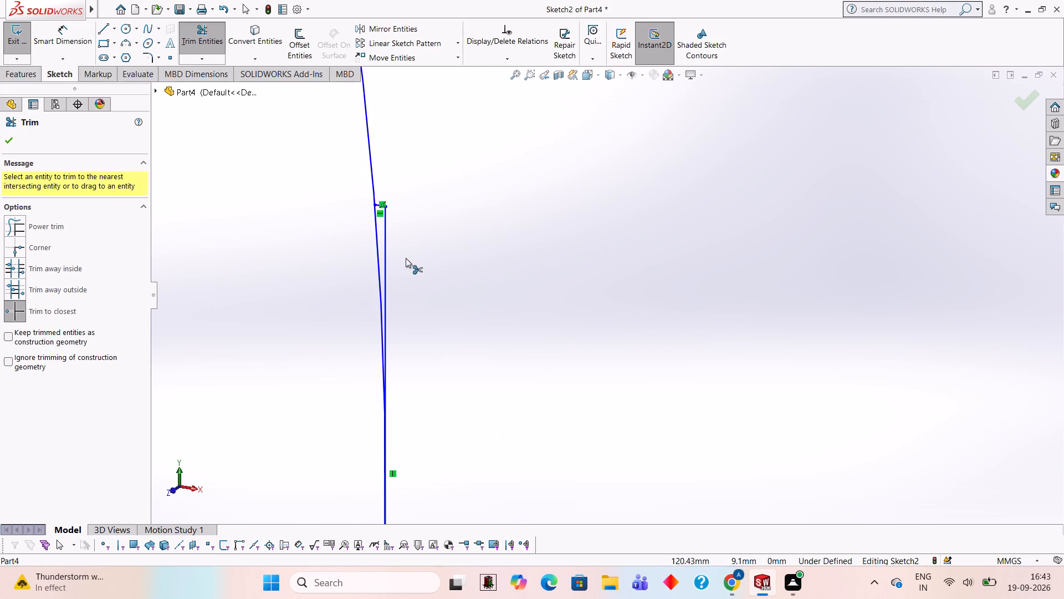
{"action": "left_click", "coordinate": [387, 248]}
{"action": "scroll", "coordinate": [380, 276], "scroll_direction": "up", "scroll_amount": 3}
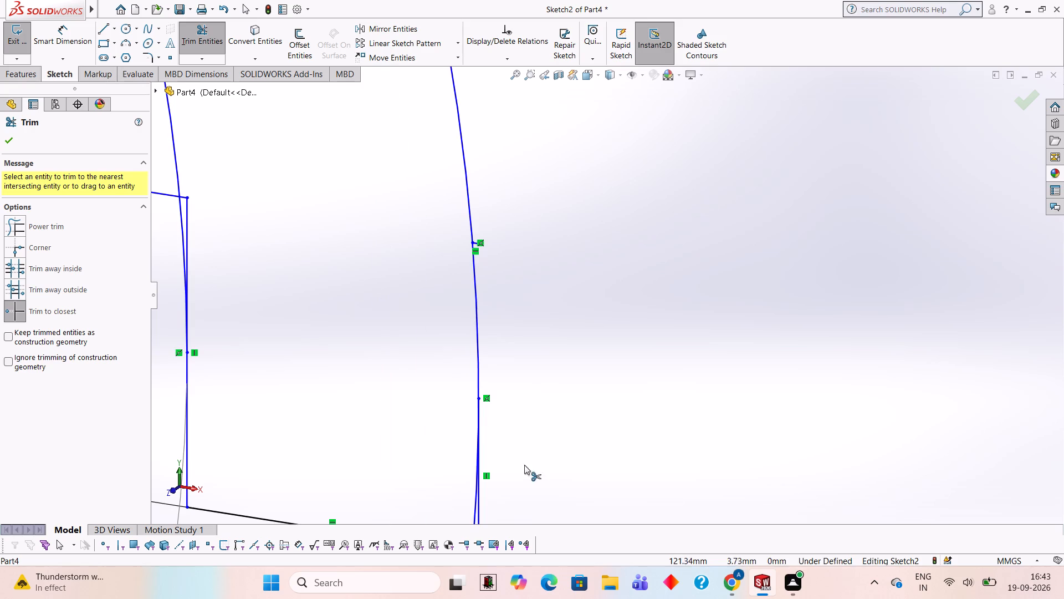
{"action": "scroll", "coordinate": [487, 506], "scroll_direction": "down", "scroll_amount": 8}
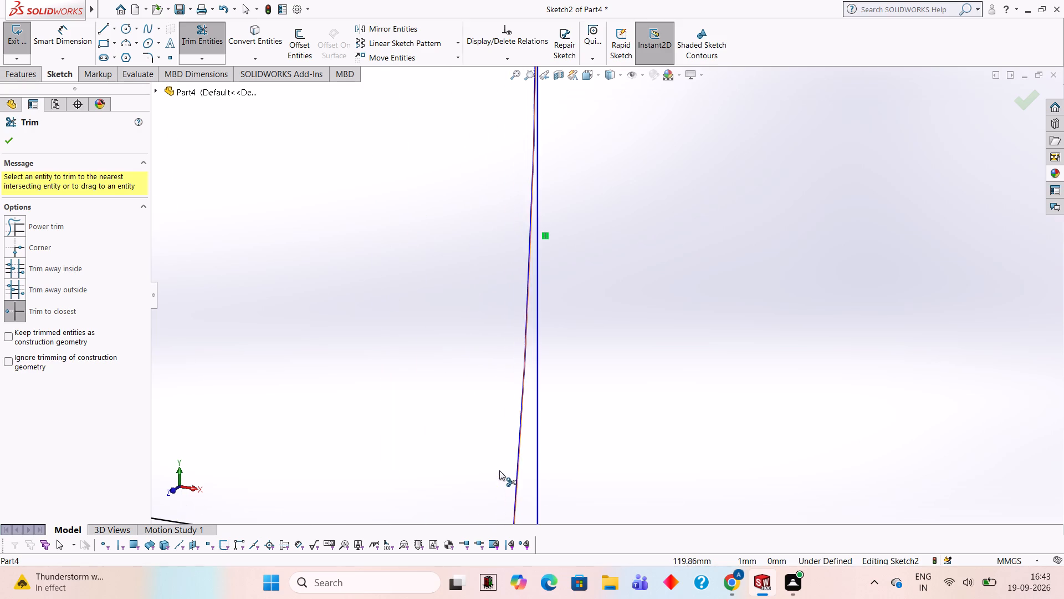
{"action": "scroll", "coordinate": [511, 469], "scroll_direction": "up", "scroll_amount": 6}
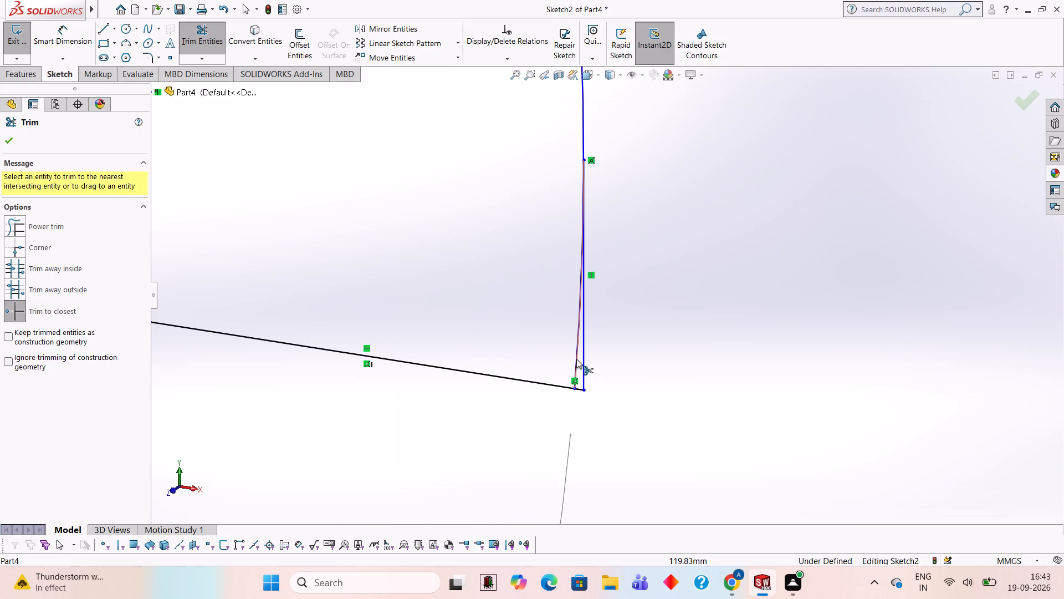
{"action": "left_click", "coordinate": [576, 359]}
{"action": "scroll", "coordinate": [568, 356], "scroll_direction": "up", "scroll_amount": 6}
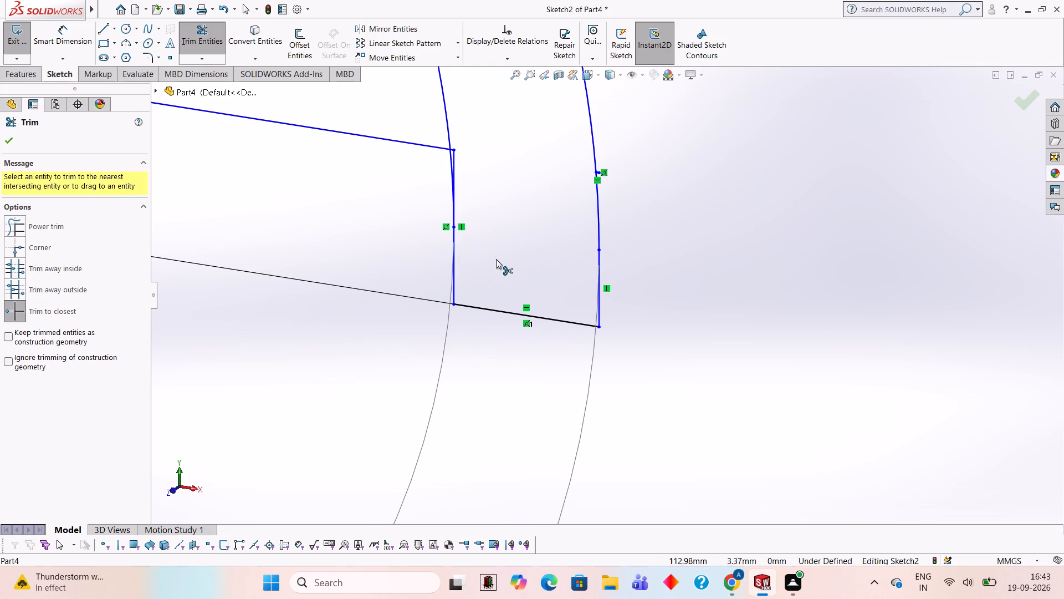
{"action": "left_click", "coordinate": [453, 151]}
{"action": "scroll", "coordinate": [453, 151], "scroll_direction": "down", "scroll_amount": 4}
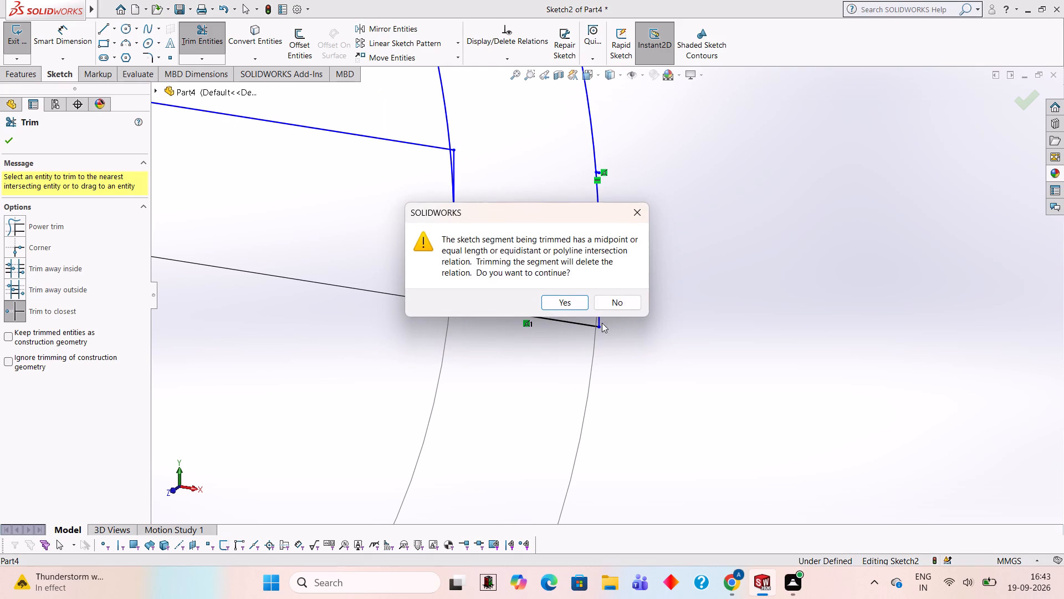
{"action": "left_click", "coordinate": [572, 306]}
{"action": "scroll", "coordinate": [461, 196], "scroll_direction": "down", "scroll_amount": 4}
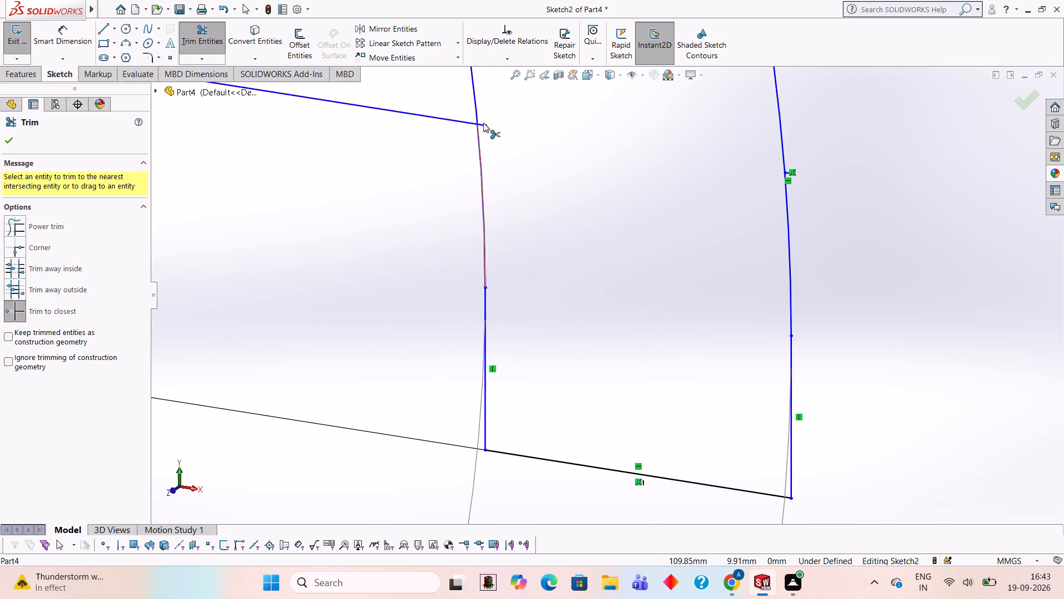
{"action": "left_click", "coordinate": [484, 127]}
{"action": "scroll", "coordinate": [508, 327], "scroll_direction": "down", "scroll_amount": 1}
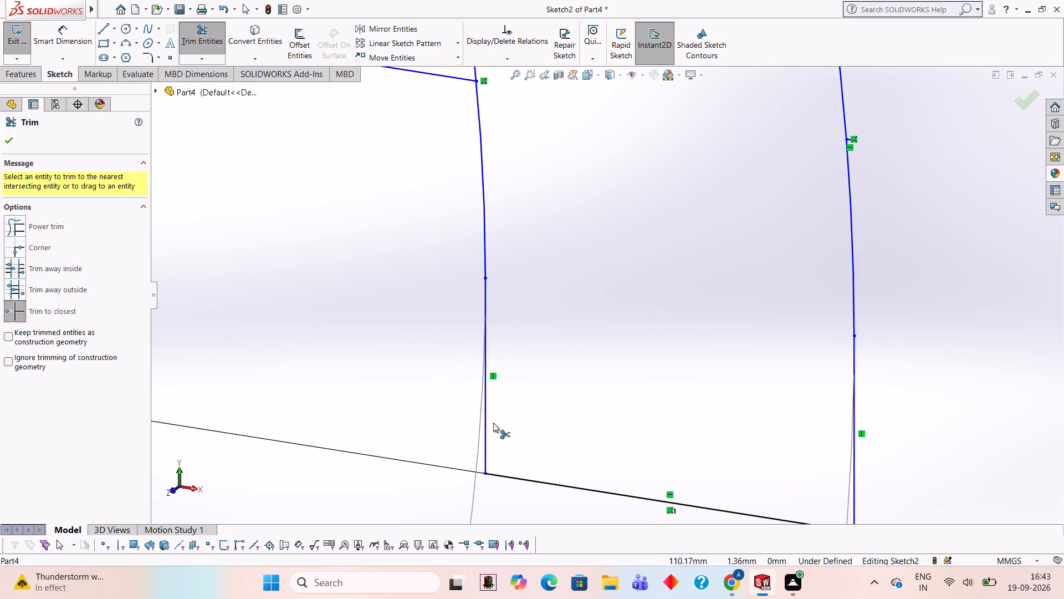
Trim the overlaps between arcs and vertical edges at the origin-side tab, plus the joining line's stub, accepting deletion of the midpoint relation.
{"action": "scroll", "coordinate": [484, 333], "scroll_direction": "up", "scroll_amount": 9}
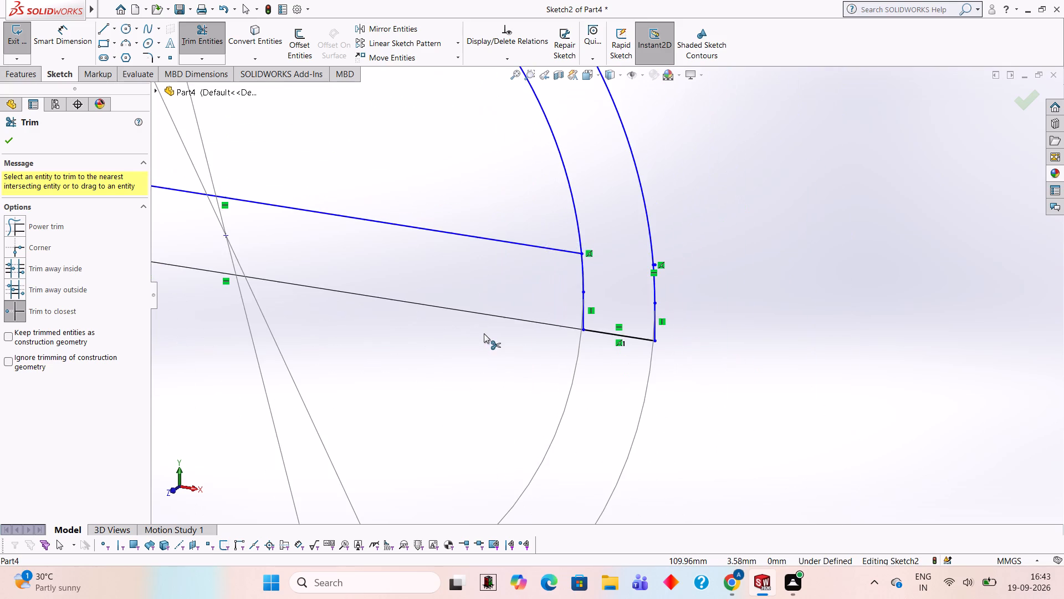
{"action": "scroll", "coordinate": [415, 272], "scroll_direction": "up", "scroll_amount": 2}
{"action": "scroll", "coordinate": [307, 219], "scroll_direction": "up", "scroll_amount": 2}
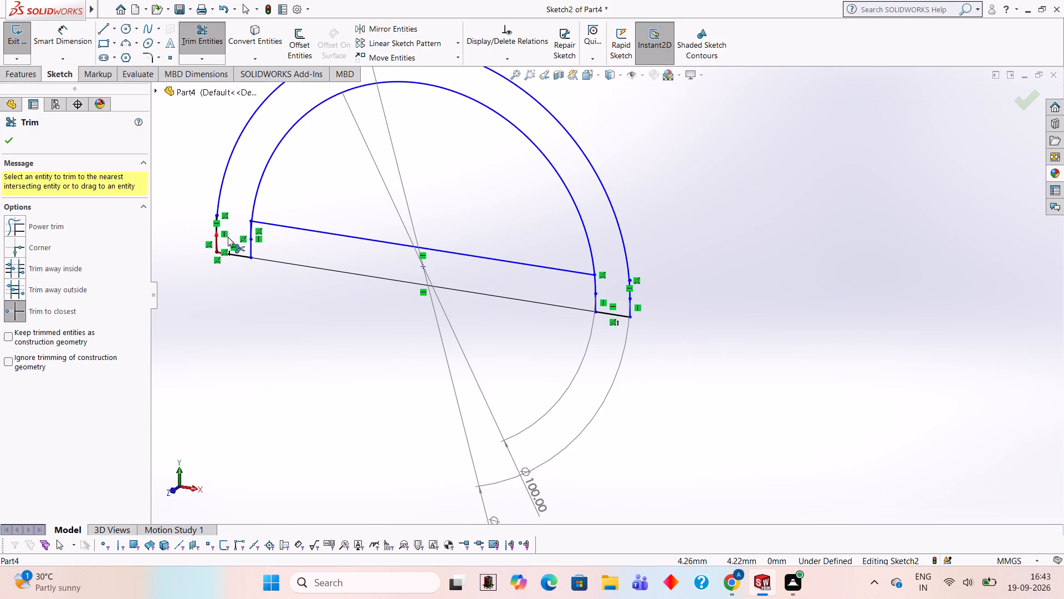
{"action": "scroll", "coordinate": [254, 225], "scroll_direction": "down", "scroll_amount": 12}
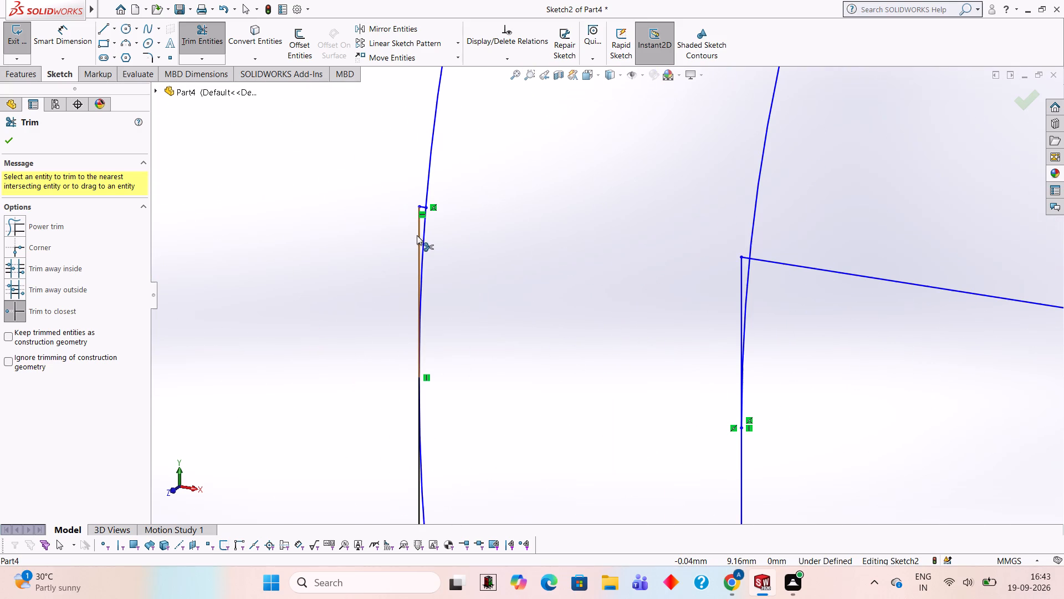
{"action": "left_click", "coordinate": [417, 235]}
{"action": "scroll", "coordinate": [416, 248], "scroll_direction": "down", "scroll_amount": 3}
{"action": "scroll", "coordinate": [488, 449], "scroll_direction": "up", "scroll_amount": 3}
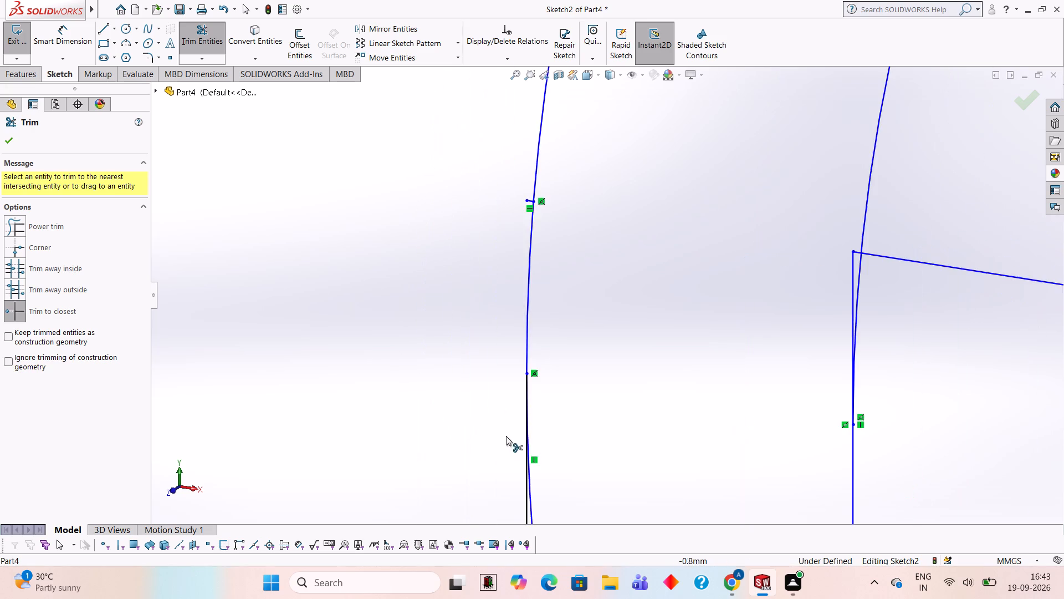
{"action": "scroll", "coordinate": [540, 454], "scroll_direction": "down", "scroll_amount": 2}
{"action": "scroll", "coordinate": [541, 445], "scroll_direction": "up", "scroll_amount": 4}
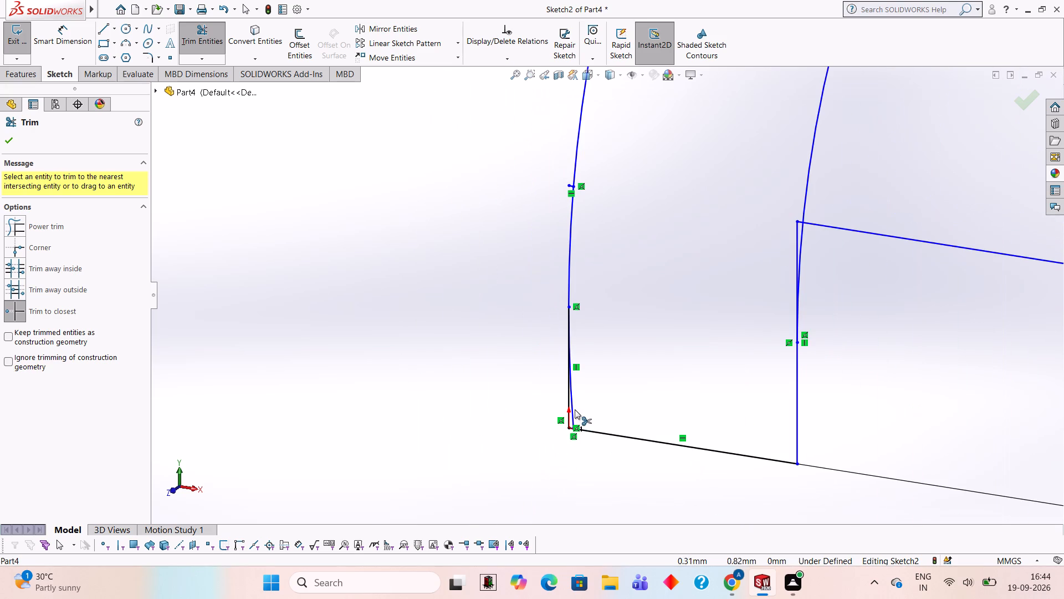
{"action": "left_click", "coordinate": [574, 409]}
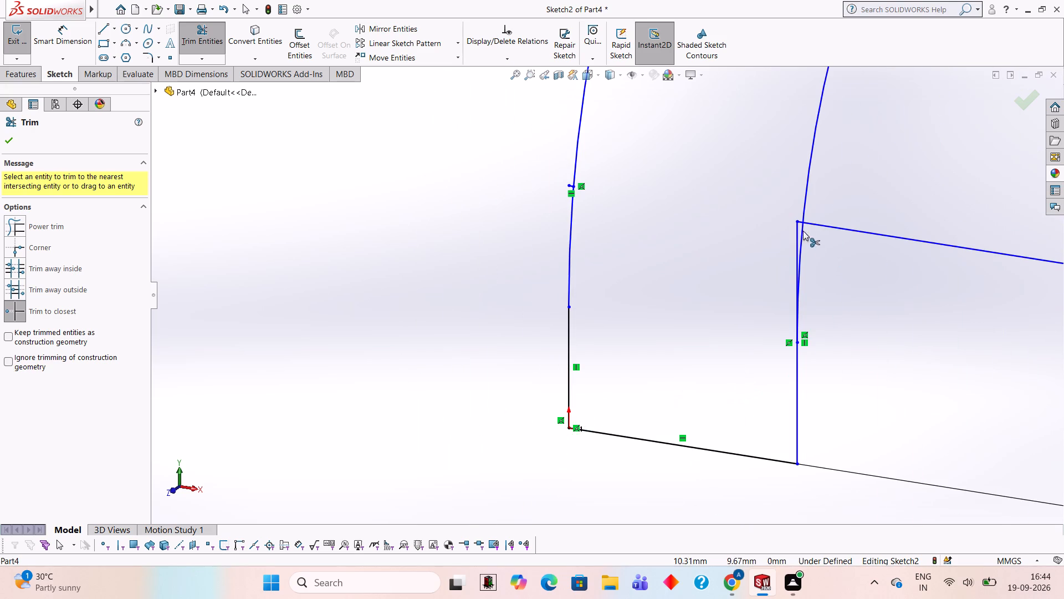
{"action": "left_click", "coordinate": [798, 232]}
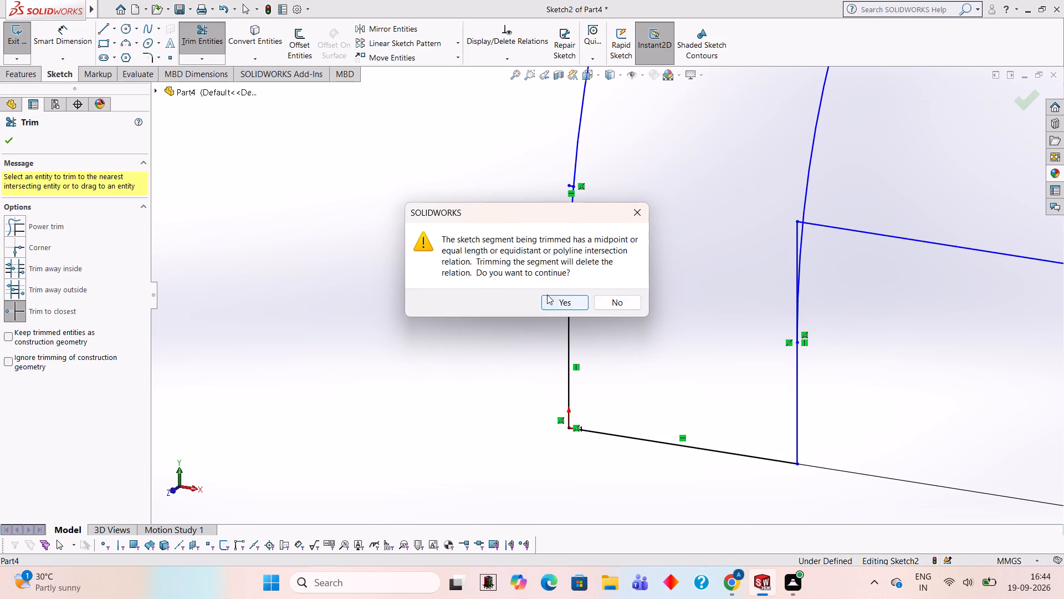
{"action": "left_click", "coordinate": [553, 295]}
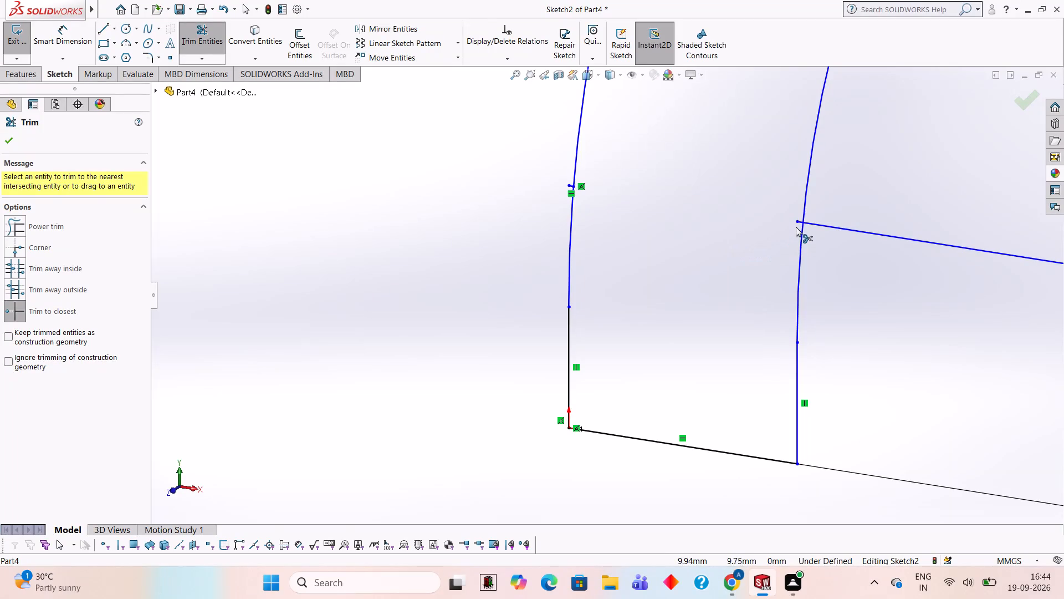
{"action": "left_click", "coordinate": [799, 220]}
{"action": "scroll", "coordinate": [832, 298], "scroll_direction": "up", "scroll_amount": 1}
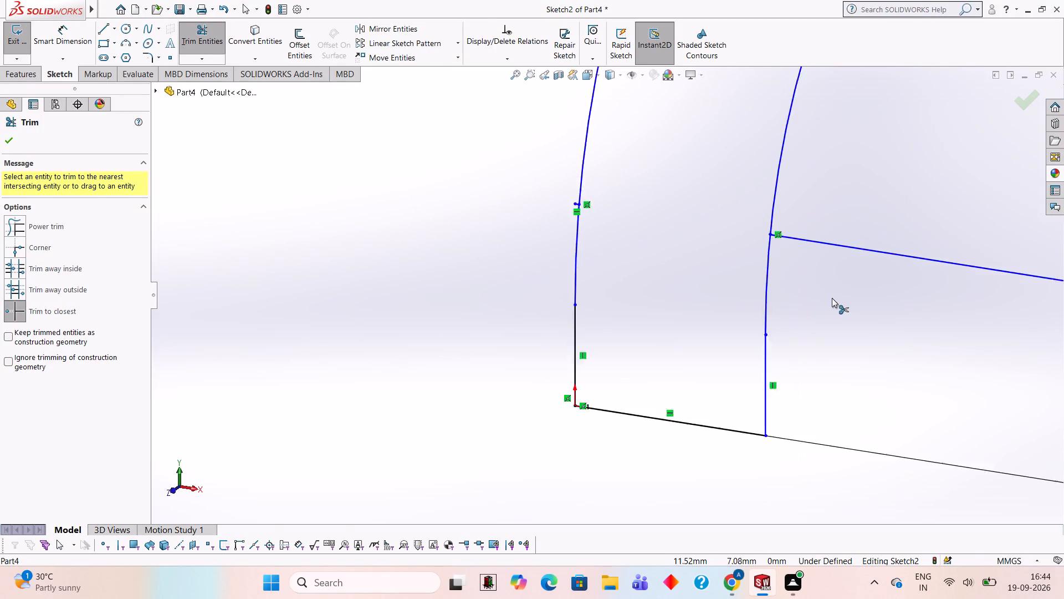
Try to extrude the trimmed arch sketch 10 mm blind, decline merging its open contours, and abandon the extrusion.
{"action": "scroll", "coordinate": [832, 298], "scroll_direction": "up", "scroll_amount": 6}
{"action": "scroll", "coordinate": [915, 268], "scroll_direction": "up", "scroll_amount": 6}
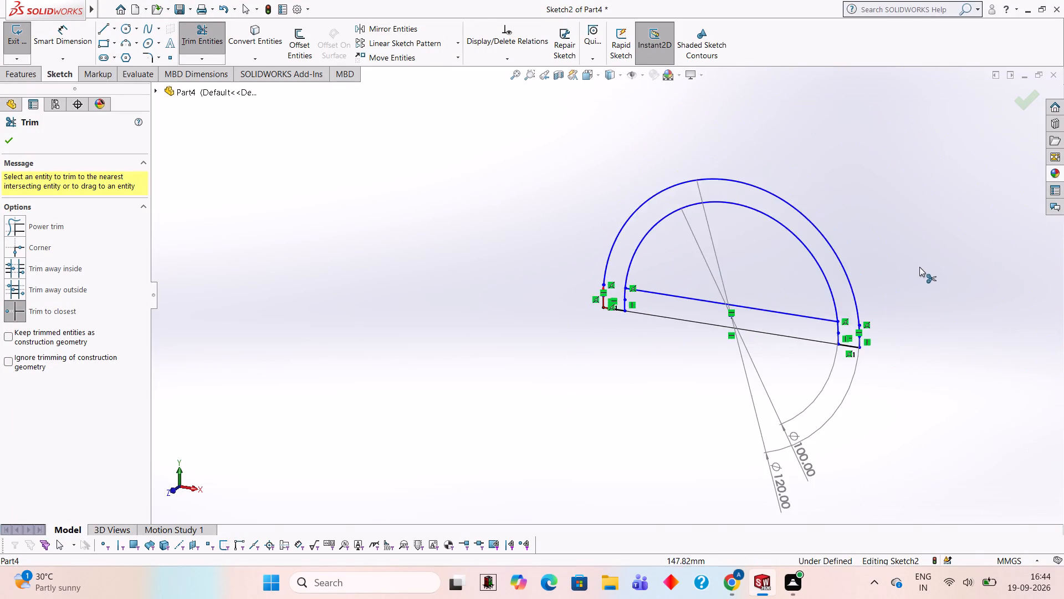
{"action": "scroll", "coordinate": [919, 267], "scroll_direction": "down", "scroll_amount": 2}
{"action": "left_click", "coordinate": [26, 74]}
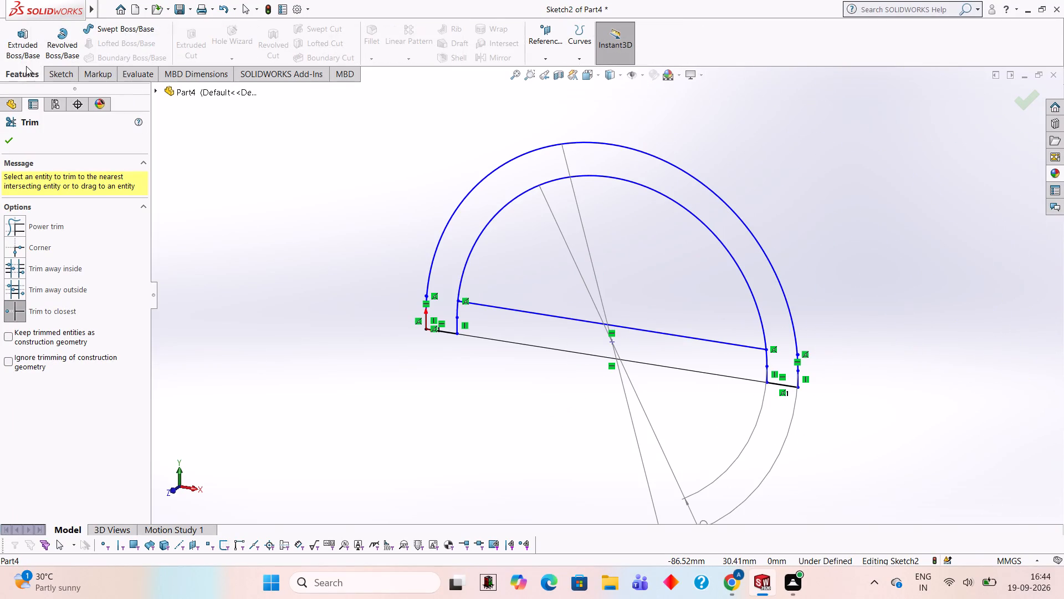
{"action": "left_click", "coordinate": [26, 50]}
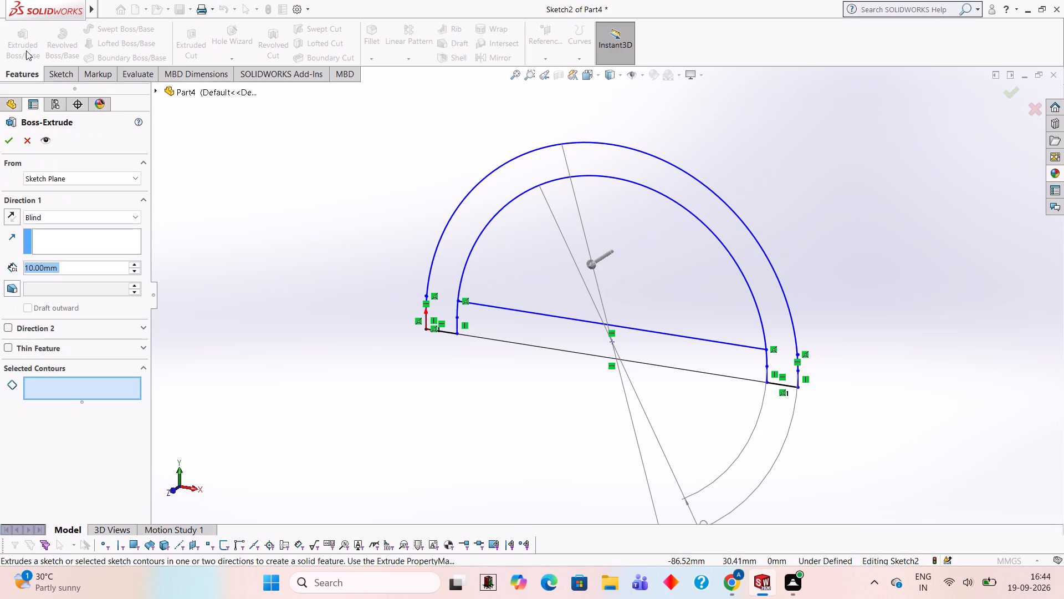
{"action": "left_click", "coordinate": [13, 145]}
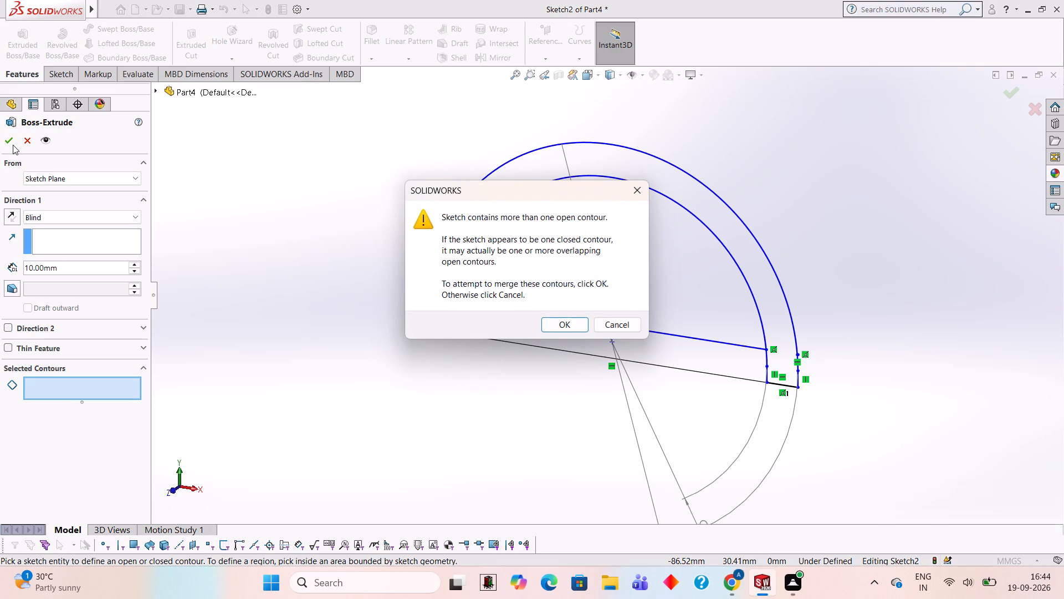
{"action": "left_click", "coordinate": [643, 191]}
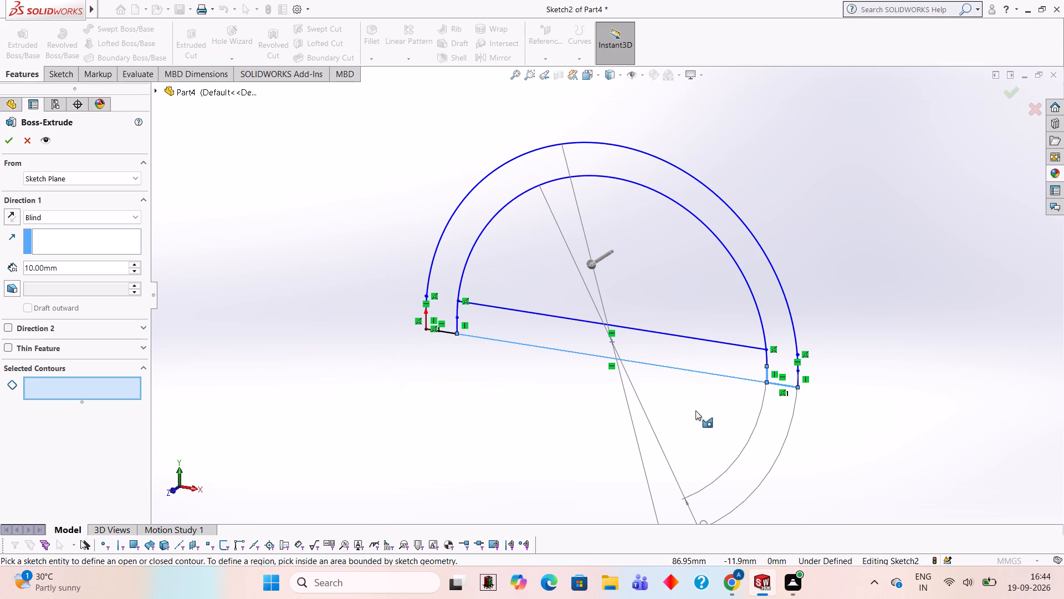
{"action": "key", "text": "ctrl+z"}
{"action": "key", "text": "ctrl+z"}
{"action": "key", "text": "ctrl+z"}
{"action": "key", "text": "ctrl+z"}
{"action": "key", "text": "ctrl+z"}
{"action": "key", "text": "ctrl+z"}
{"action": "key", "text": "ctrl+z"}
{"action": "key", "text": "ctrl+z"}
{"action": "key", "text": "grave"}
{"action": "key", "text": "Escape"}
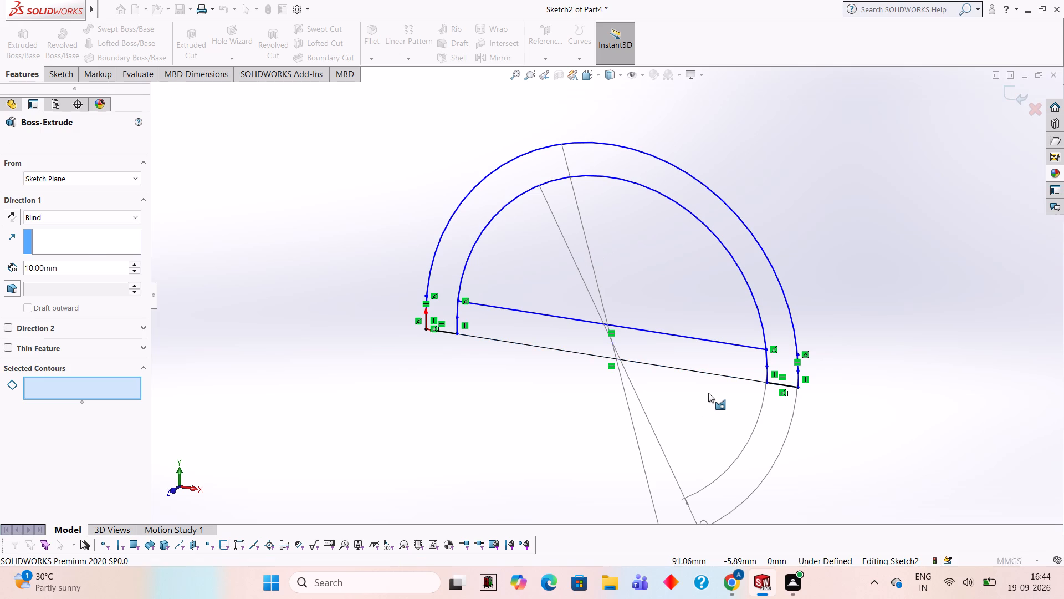
Undo the arch sketch's trims, circles, tabs and lines all the way back to a part without any sketch.
{"action": "key", "text": "ctrl+z"}
{"action": "key", "text": "ctrl+z"}
{"action": "key", "text": "ctrl+z"}
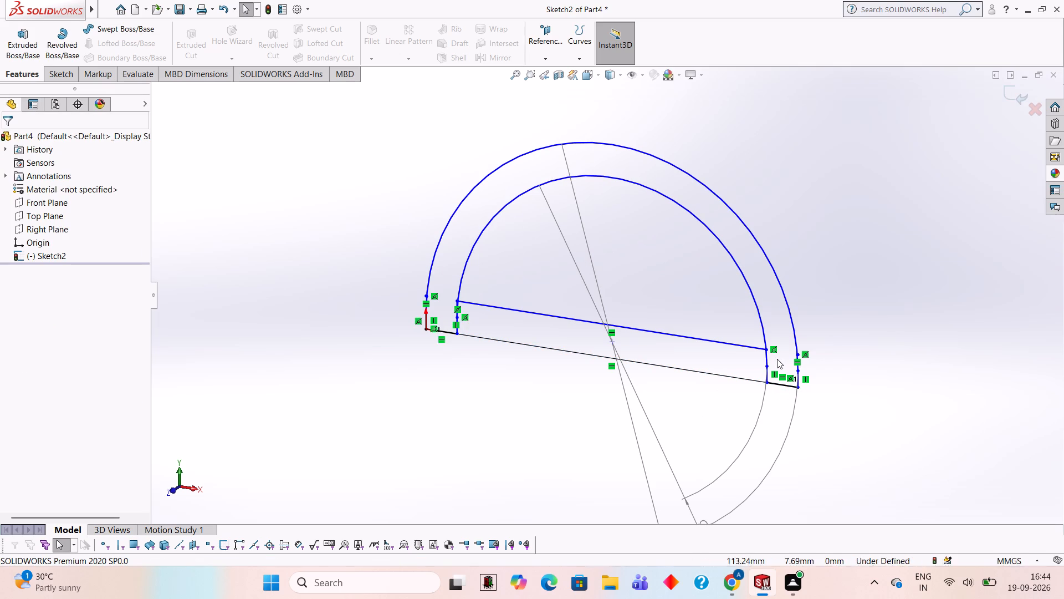
{"action": "key", "text": "ctrl+z"}
{"action": "key", "text": "ctrl+z"}
{"action": "key", "text": "ctrl+z"}
{"action": "key", "text": "ctrl+z"}
{"action": "key", "text": "ctrl+z"}
{"action": "key", "text": "ctrl+z"}
{"action": "key", "text": "ctrl+z"}
{"action": "key", "text": "ctrl+z"}
{"action": "key", "text": "ctrl+z"}
{"action": "key", "text": "ctrl+z"}
{"action": "key", "text": "ctrl+z"}
{"action": "key", "text": "ctrl+z"}
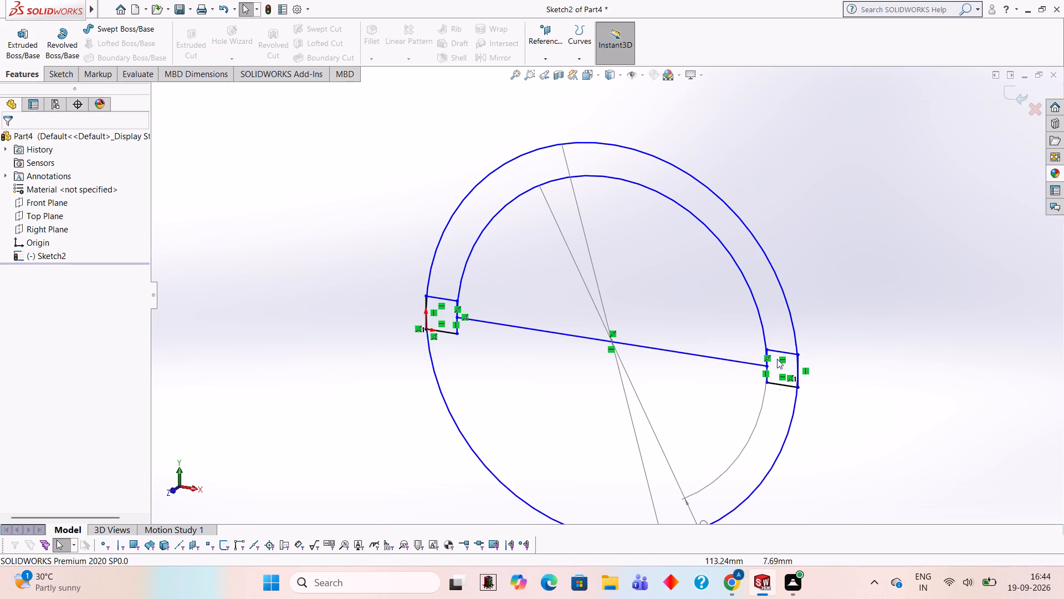
{"action": "key", "text": "ctrl+z"}
{"action": "key", "text": "ctrl+z"}
{"action": "key", "text": "ctrl+z"}
{"action": "key", "text": "ctrl+z"}
{"action": "key", "text": "ctrl+z"}
{"action": "key", "text": "ctrl+z"}
{"action": "key", "text": "ctrl+z"}
{"action": "key", "text": "ctrl+z"}
{"action": "key", "text": "ctrl+z"}
{"action": "key", "text": "ctrl+z"}
{"action": "key", "text": "ctrl+z"}
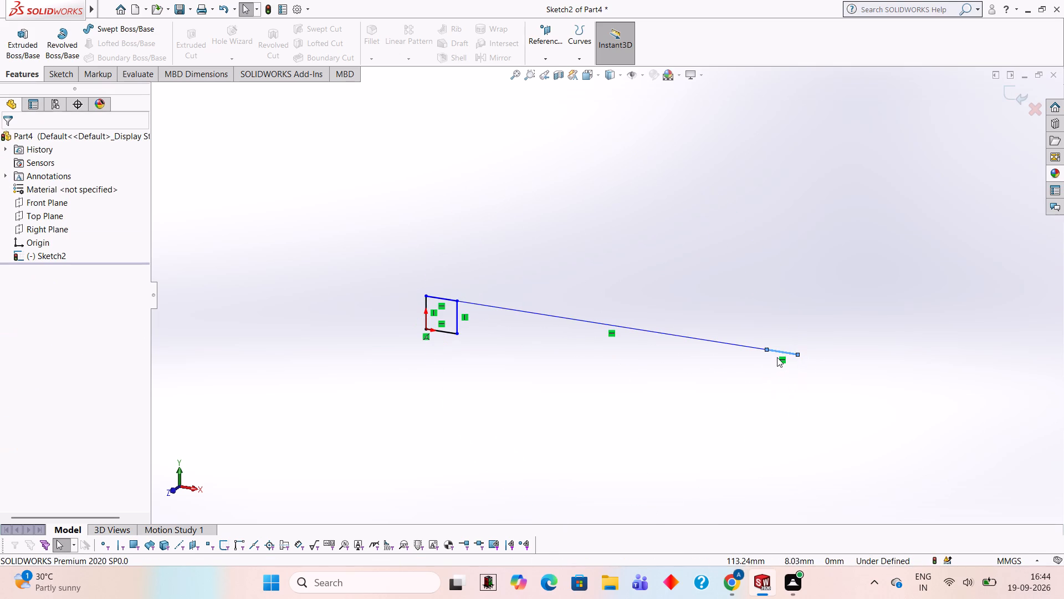
{"action": "key", "text": "ctrl+z"}
{"action": "key", "text": "ctrl+z"}
{"action": "key", "text": "ctrl+z"}
{"action": "key", "text": "ctrl+z"}
{"action": "key", "text": "ctrl+z"}
{"action": "key", "text": "ctrl+z"}
{"action": "key", "text": "ctrl+z"}
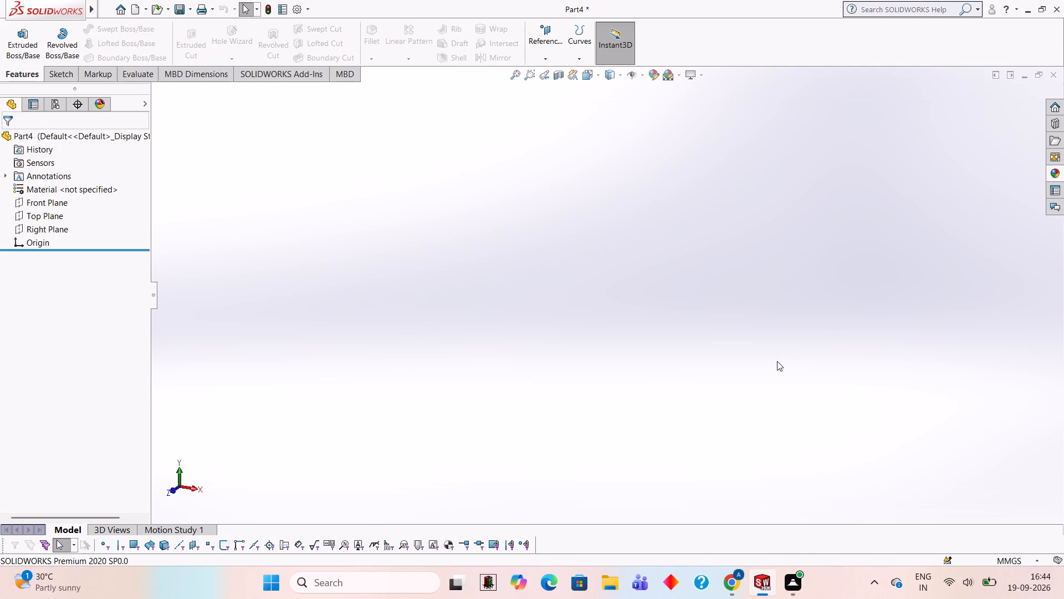
{"action": "key", "text": "Escape"}
Start a new sketch on the Front Plane.
{"action": "left_click", "coordinate": [53, 202]}
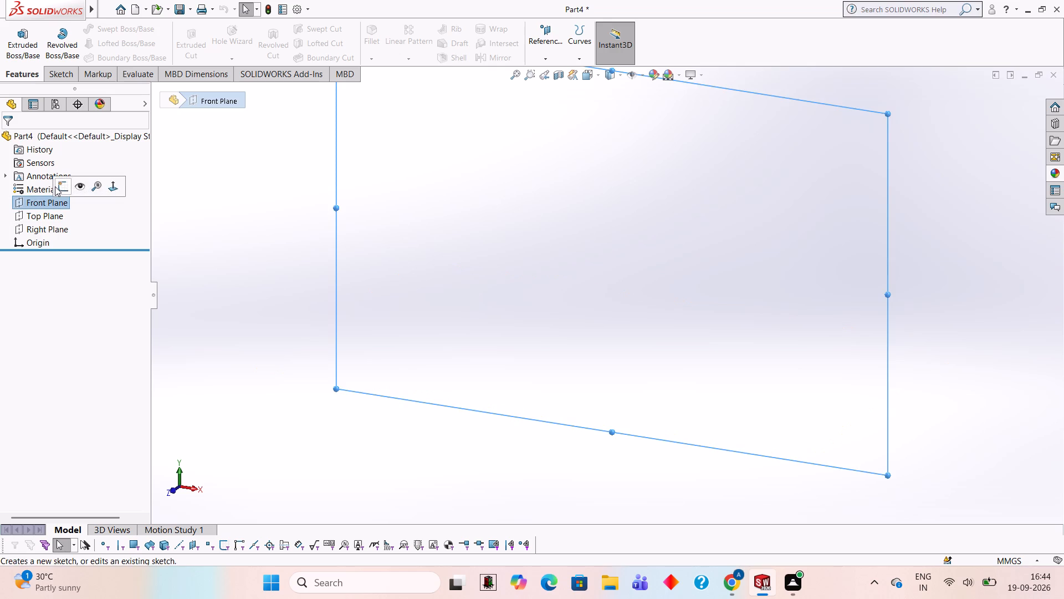
{"action": "left_click", "coordinate": [55, 186]}
{"action": "left_click", "coordinate": [607, 211]}
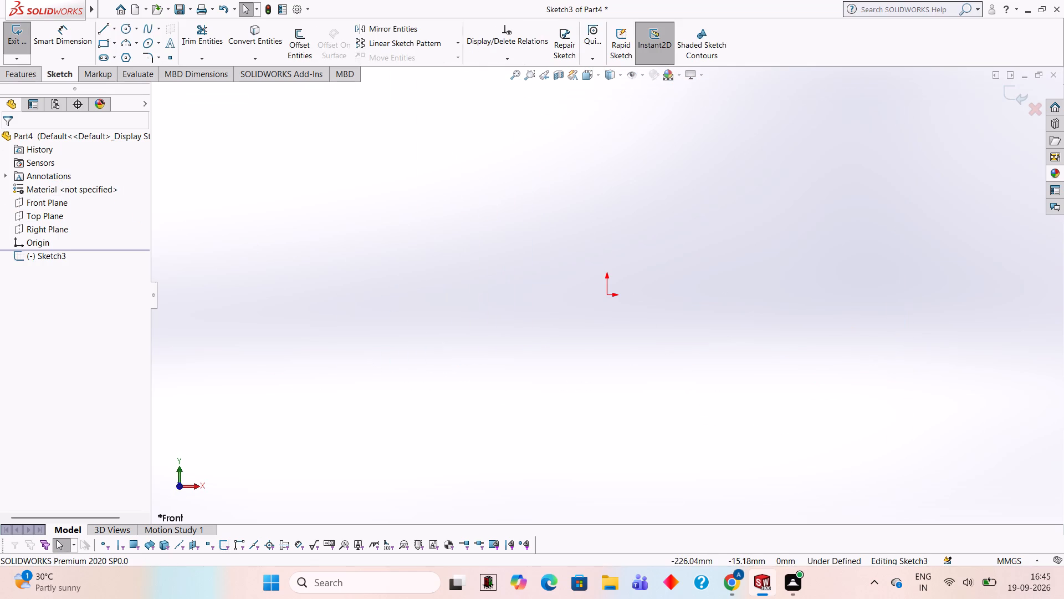
Sketch a 10 mm vertical line upward from the origin.
{"action": "left_click", "coordinate": [99, 33]}
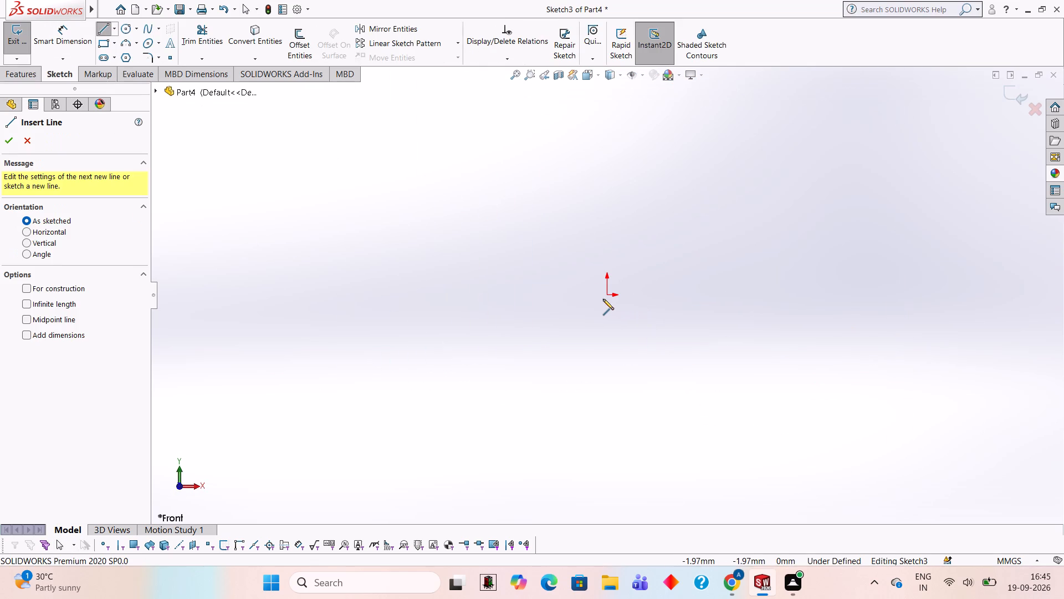
{"action": "left_click", "coordinate": [606, 295]}
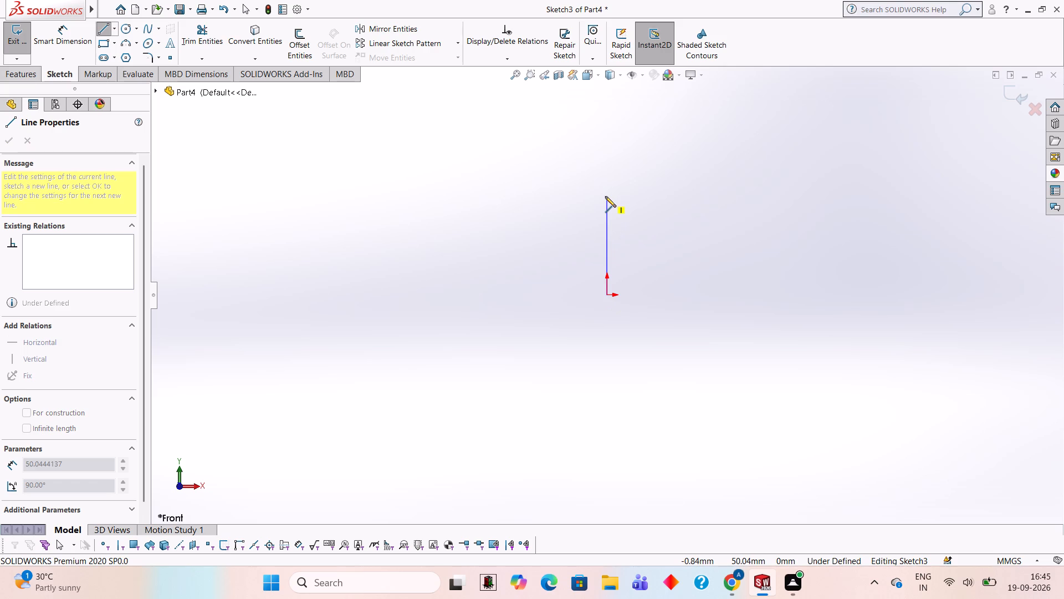
{"action": "type", "text": "10"}
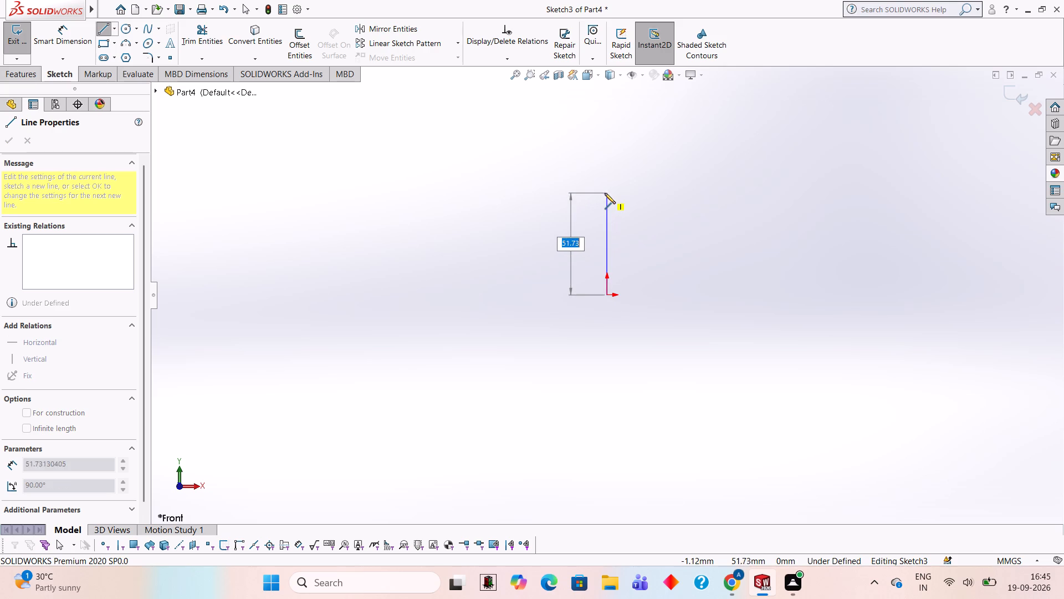
{"action": "type", "text": "10"}
{"action": "key", "text": "Return"}
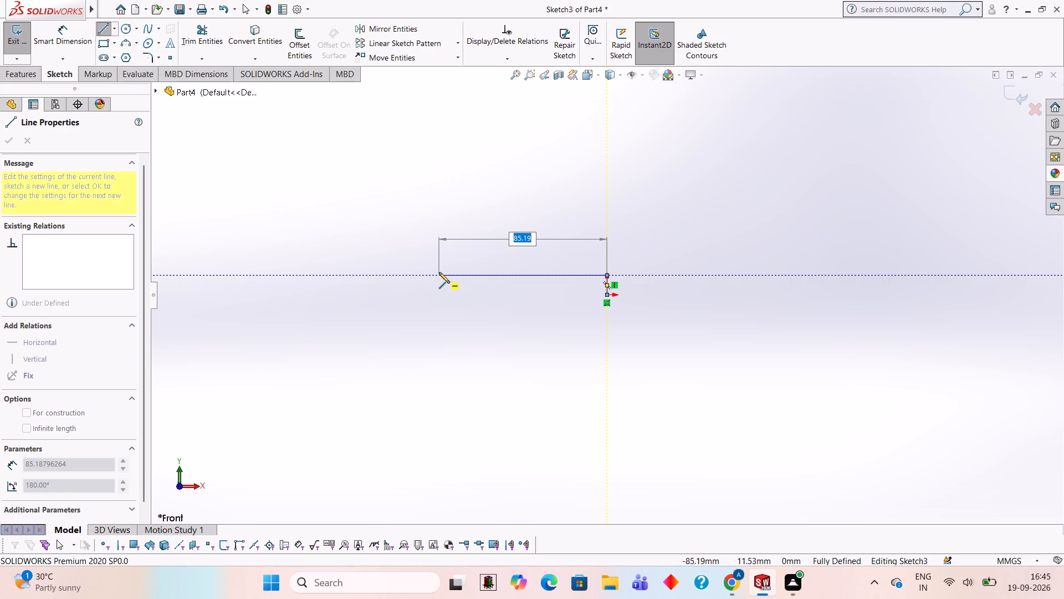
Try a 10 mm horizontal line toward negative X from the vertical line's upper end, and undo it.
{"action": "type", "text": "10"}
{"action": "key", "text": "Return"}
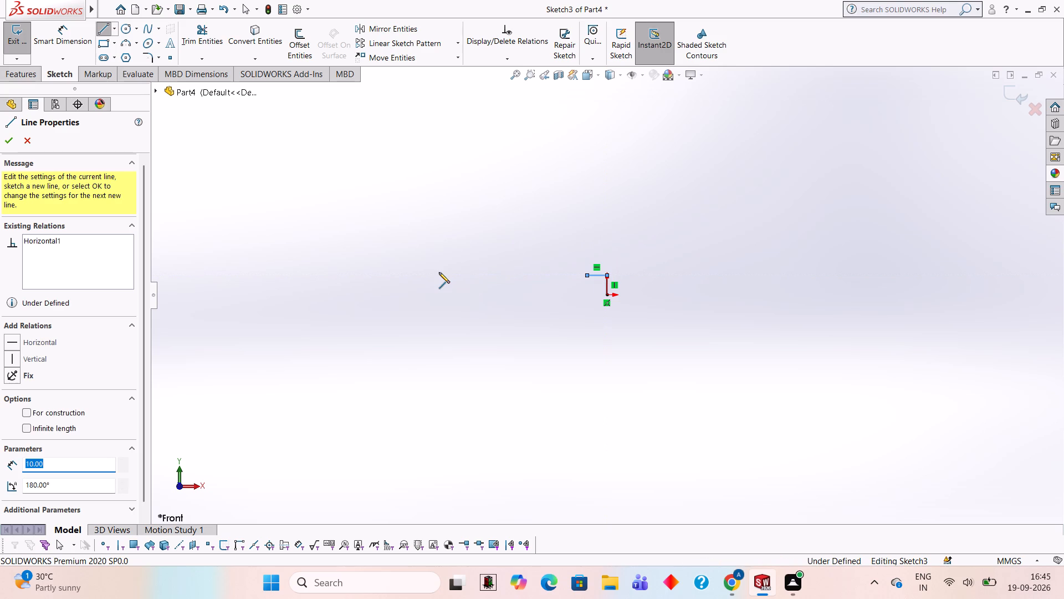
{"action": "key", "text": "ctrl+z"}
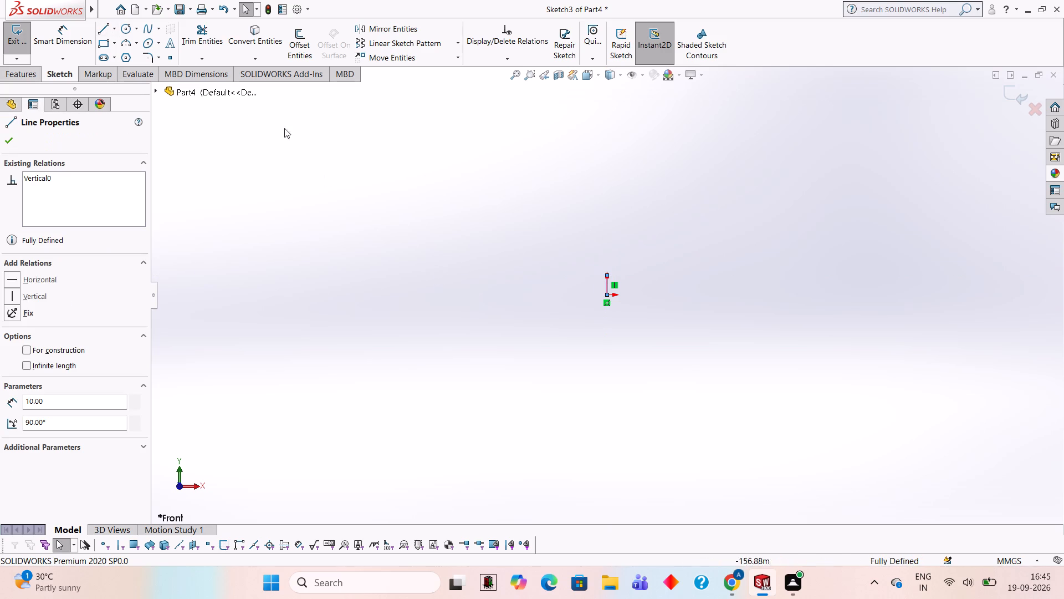
Sketch a 40 mm horizontal line toward negative X from the upper end of the 10 mm vertical line.
{"action": "left_click", "coordinate": [103, 28]}
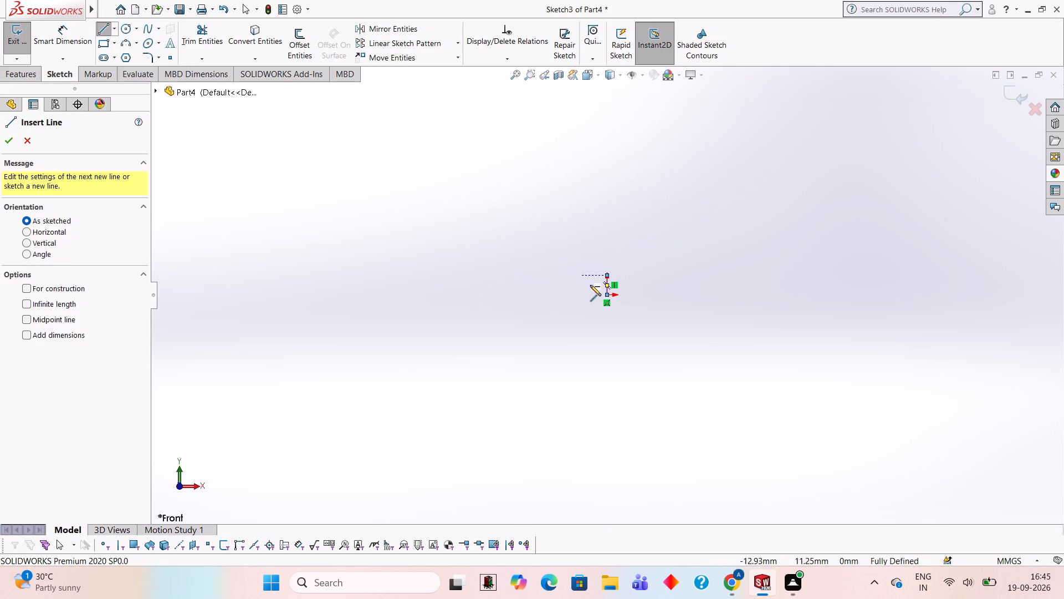
{"action": "left_click", "coordinate": [607, 276]}
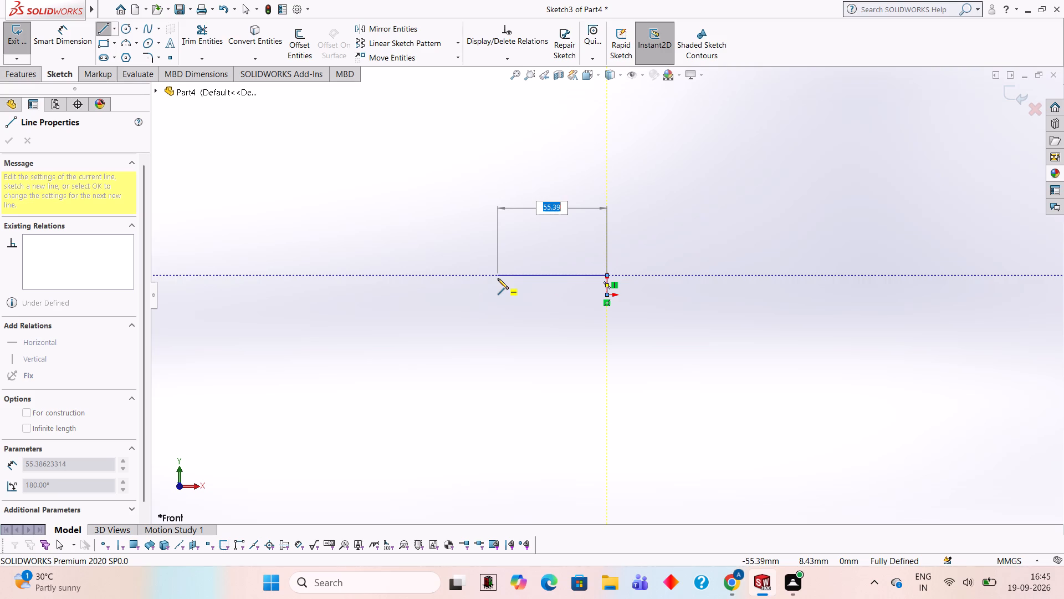
{"action": "type", "text": "40"}
{"action": "key", "text": "Return"}
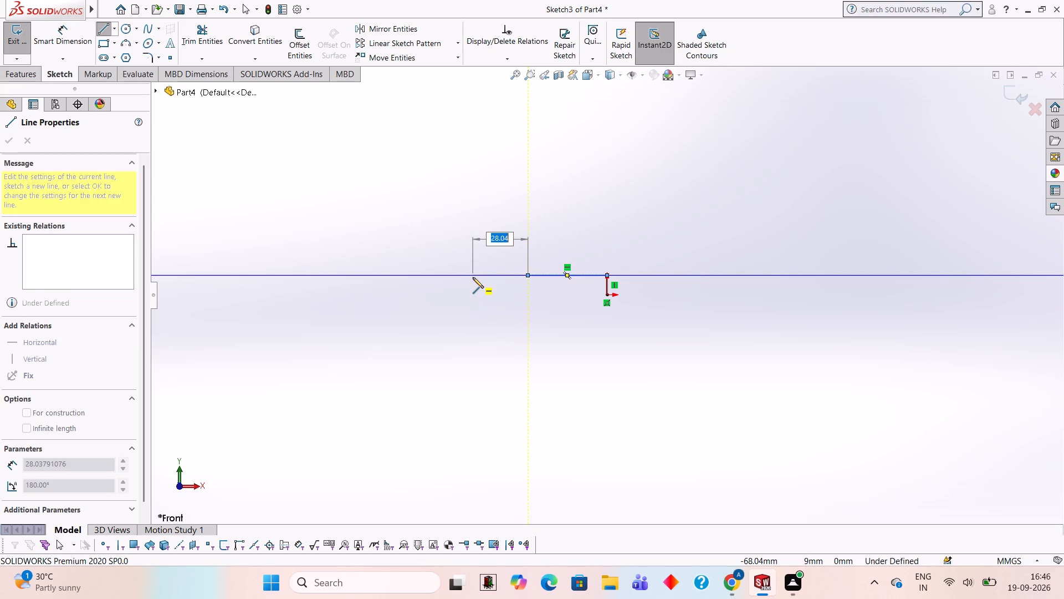
{"action": "key", "text": "Escape"}
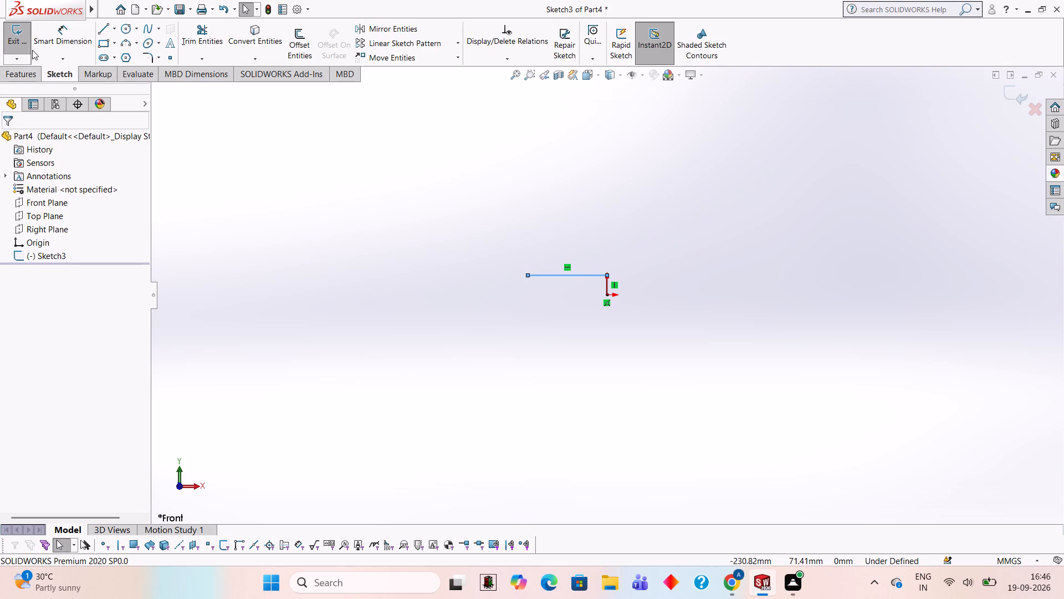
{"action": "left_click", "coordinate": [125, 31]}
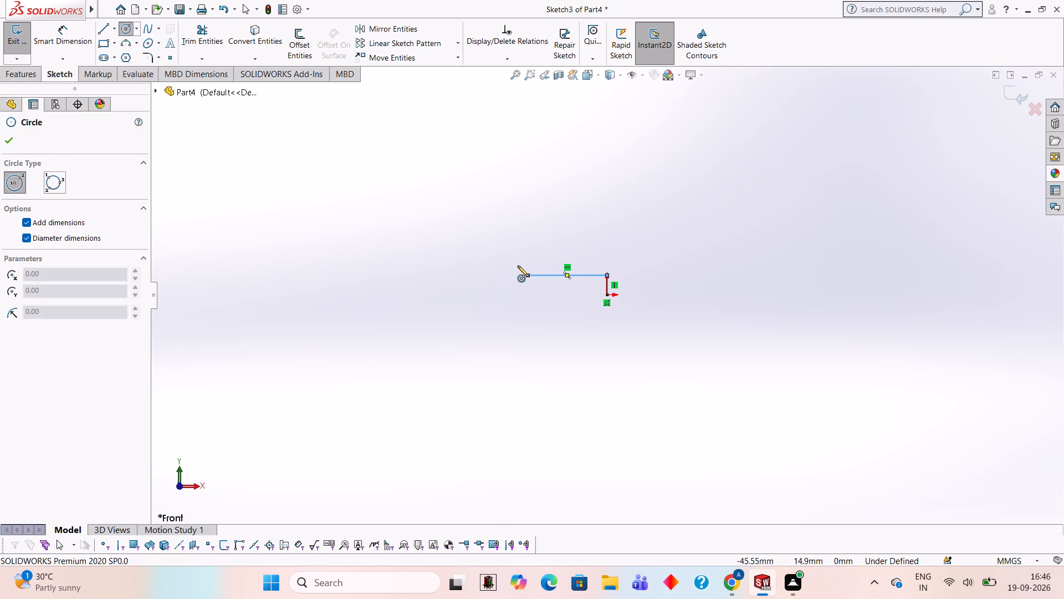
{"action": "key", "text": "Escape"}
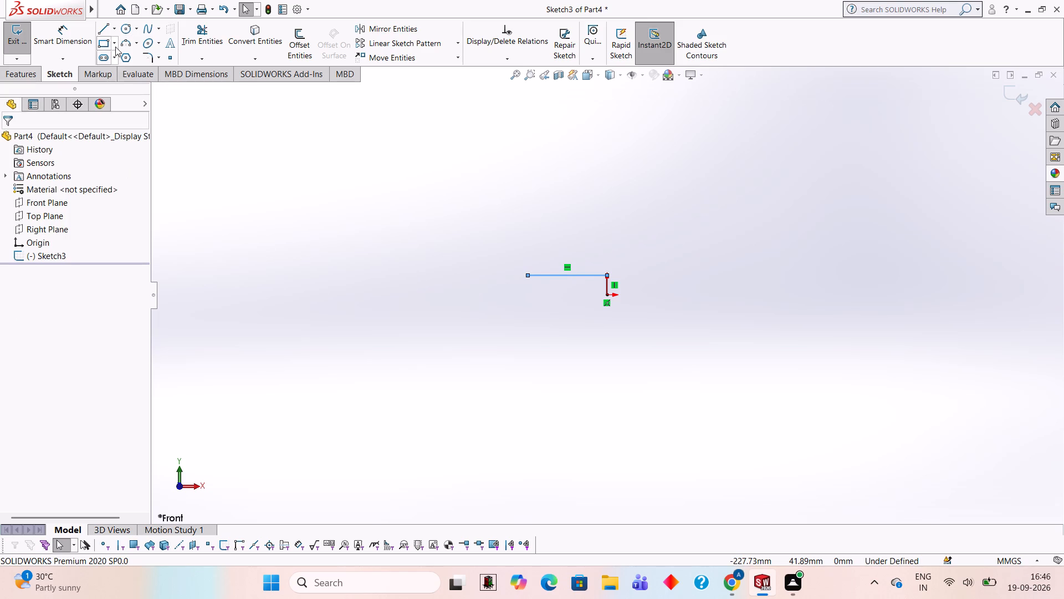
Sketch helper lines: 5 mm vertically up from the corner above the origin, and a horizontal line ending directly above the 40 mm line's free end.
{"action": "left_click", "coordinate": [106, 20]}
{"action": "left_click", "coordinate": [96, 31]}
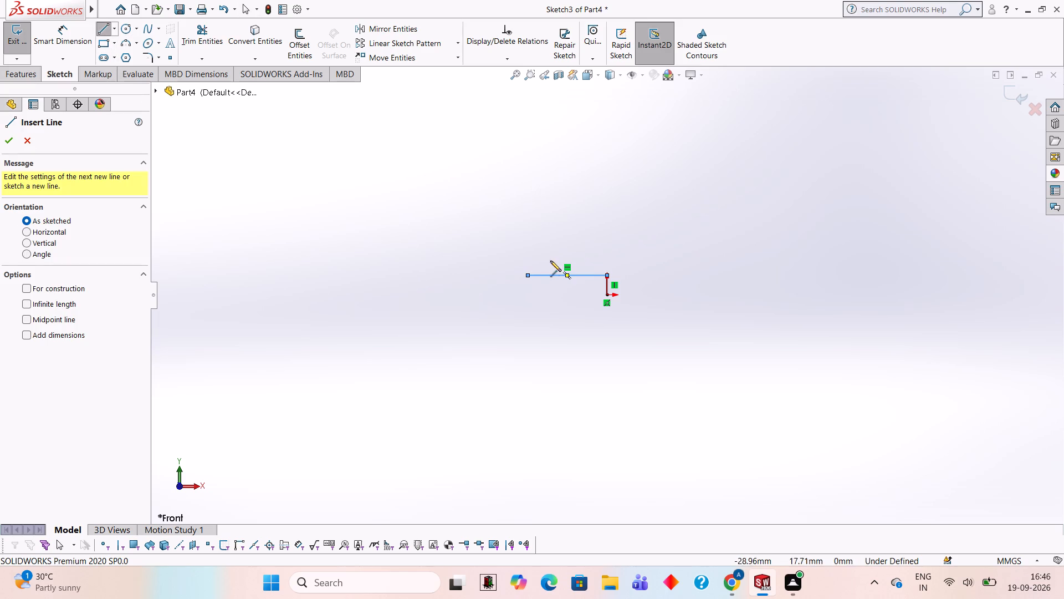
{"action": "left_click", "coordinate": [605, 276]}
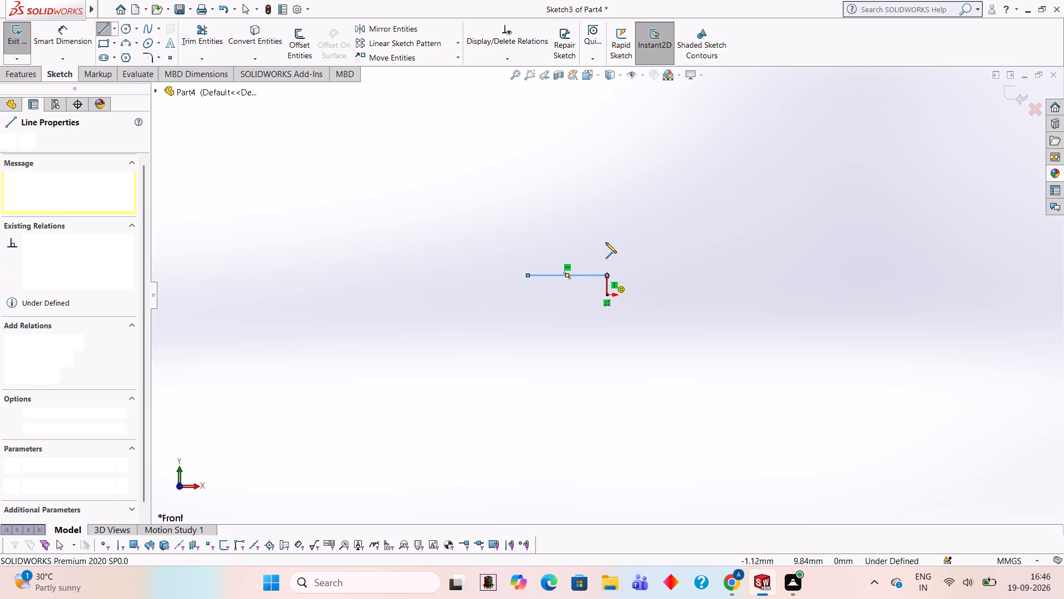
{"action": "key", "text": "1"}
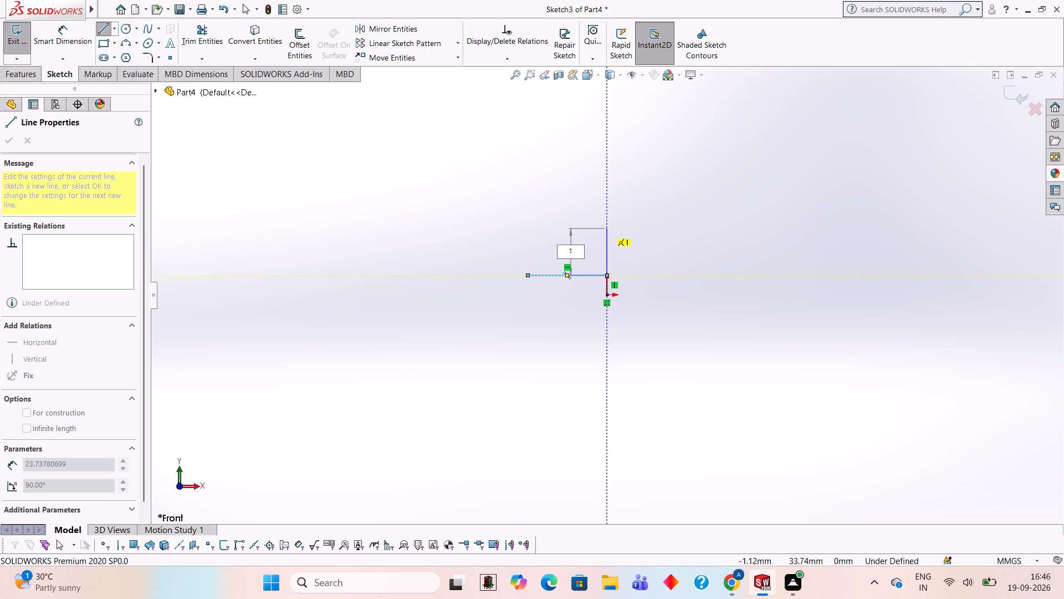
{"action": "key", "text": "BackSpace"}
{"action": "key", "text": "5"}
{"action": "key", "text": "Return"}
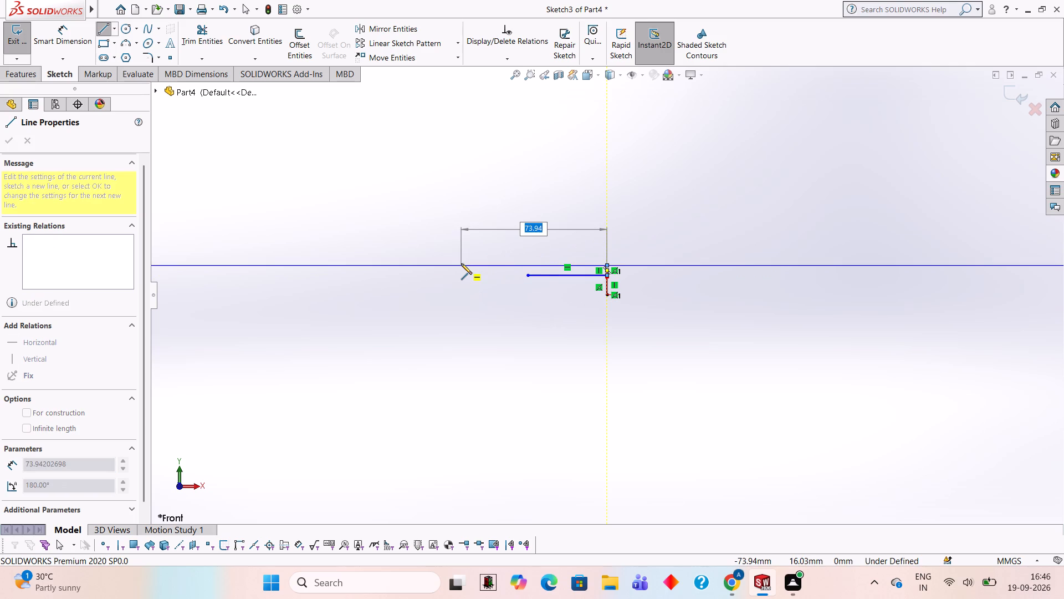
{"action": "left_click", "coordinate": [526, 265]}
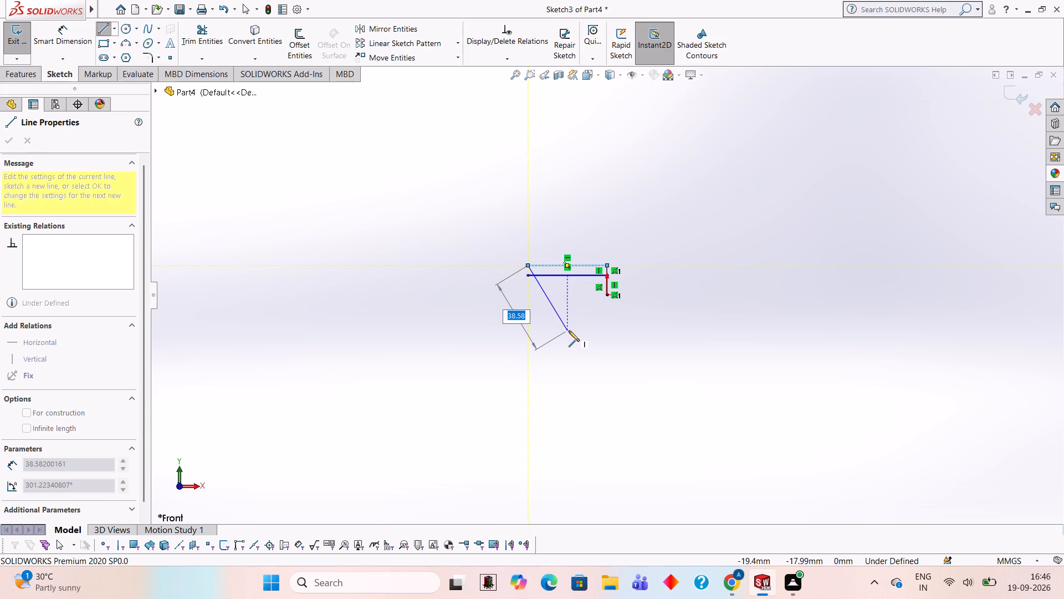
{"action": "key", "text": "Escape"}
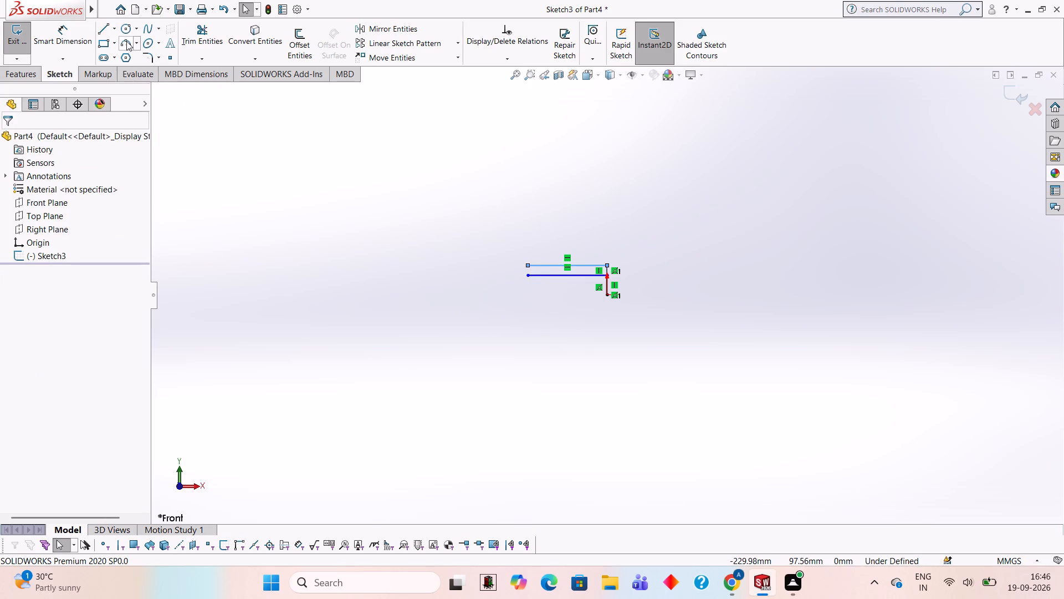
Sketch a 10 mm diameter circle centred on the free end of the upper horizontal helper line.
{"action": "left_click", "coordinate": [121, 27]}
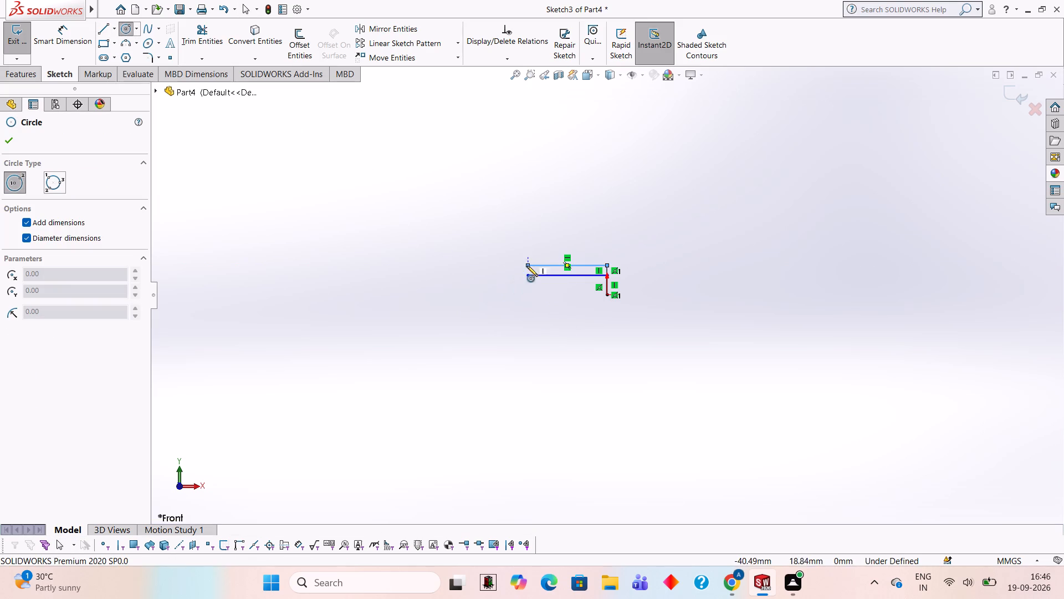
{"action": "left_click", "coordinate": [528, 265]}
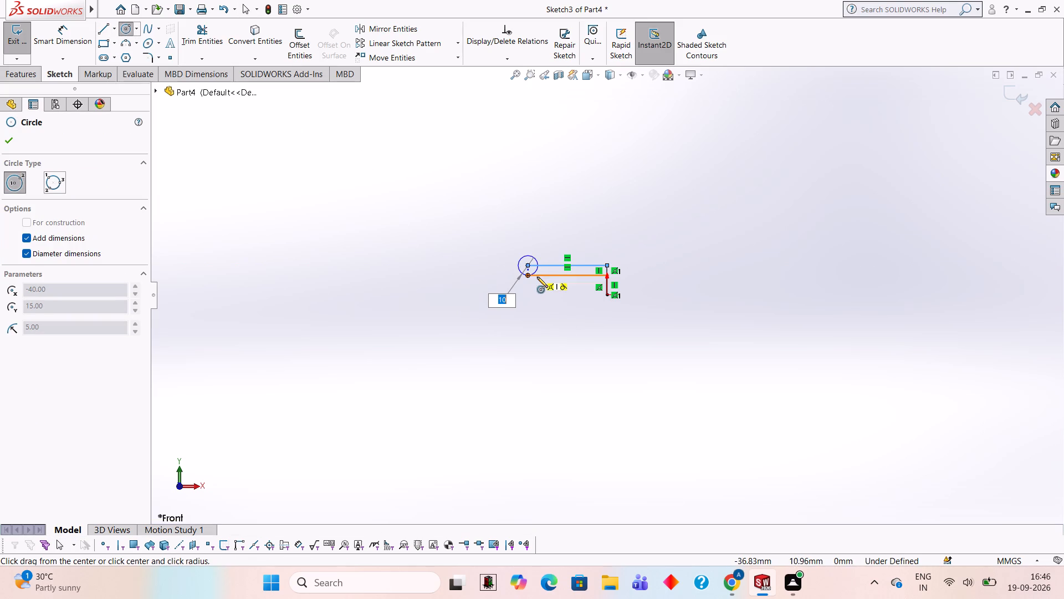
{"action": "type", "text": "10"}
{"action": "key", "text": "Return"}
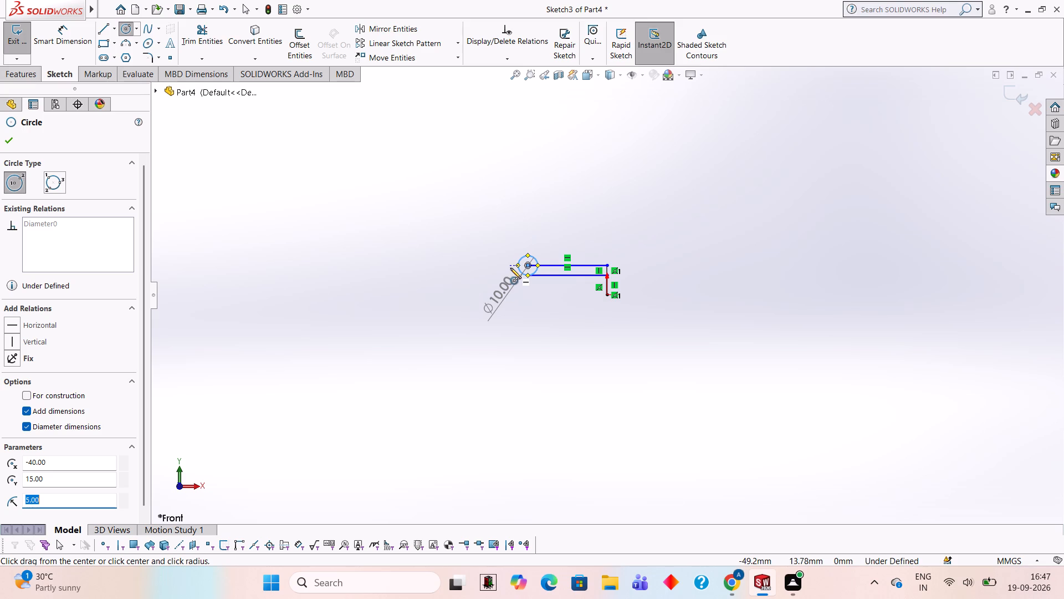
{"action": "key", "text": "Escape"}
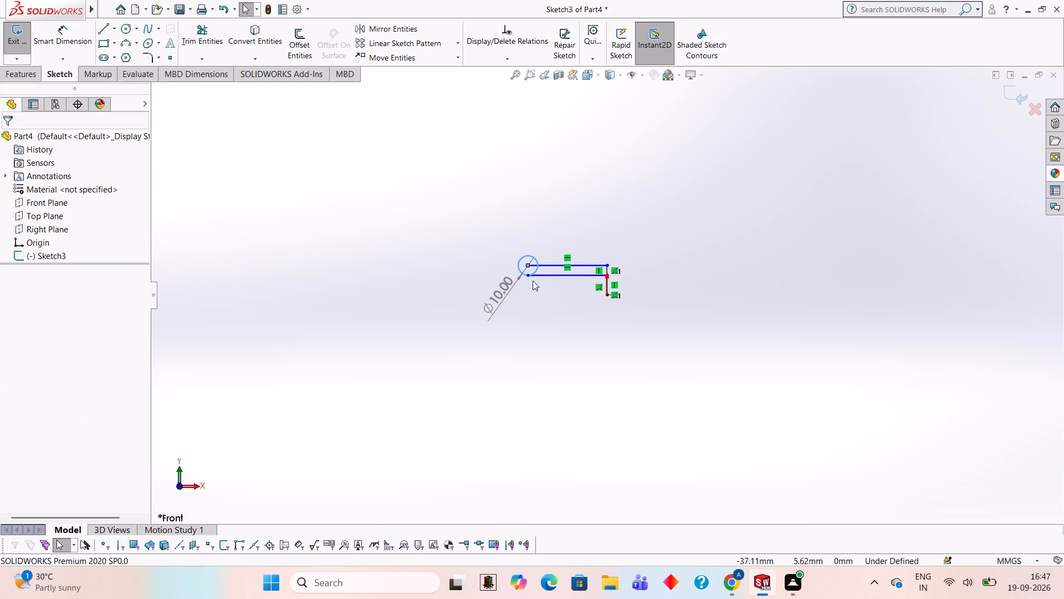
Trim away the upper horizontal helper line and the 5 mm vertical helper line, keeping the circle.
{"action": "left_click", "coordinate": [190, 44]}
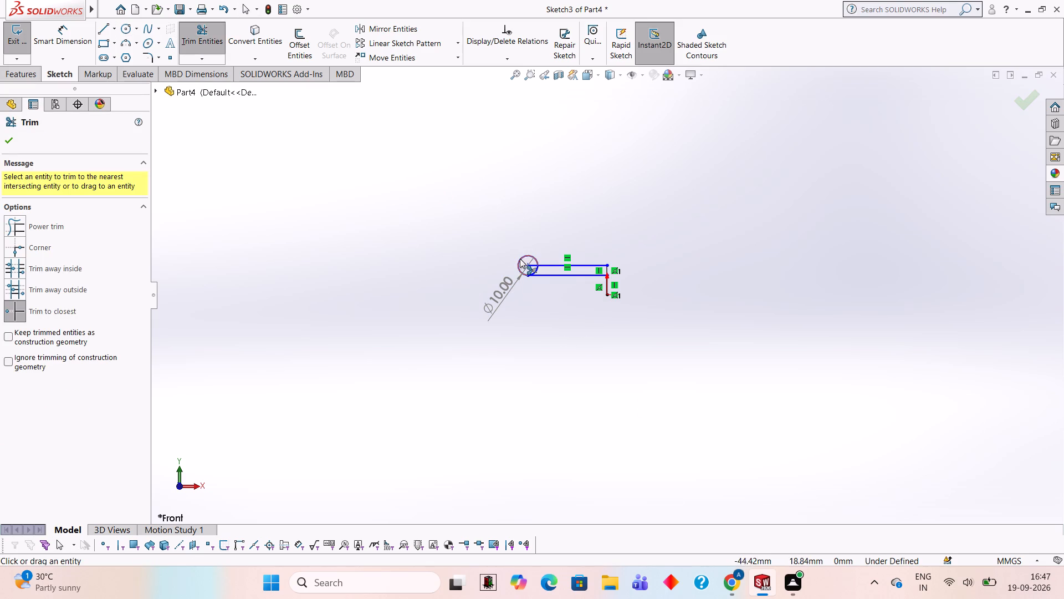
{"action": "left_click", "coordinate": [536, 267]}
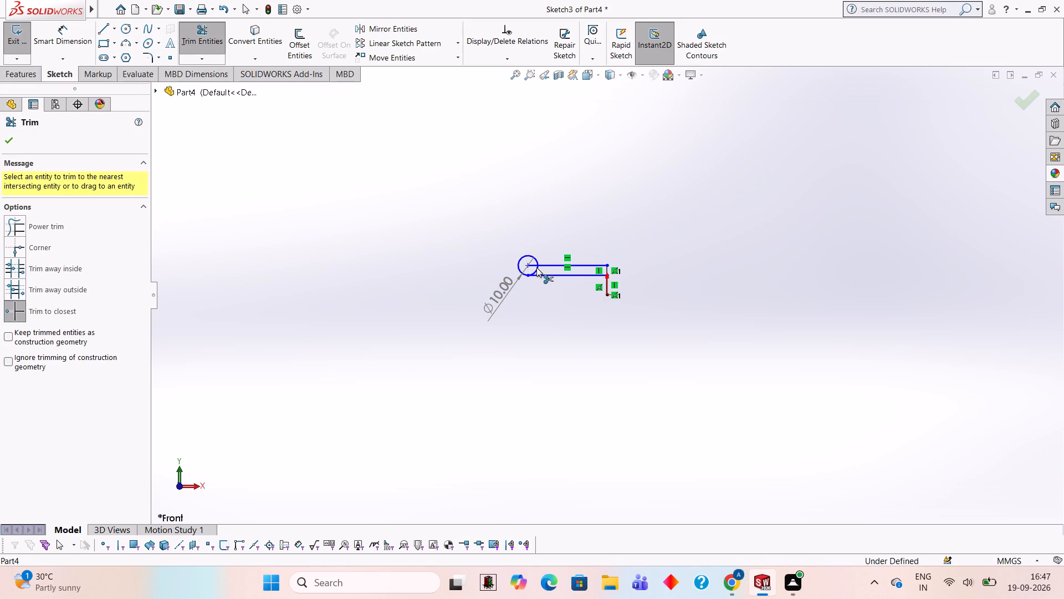
{"action": "left_click", "coordinate": [551, 265]}
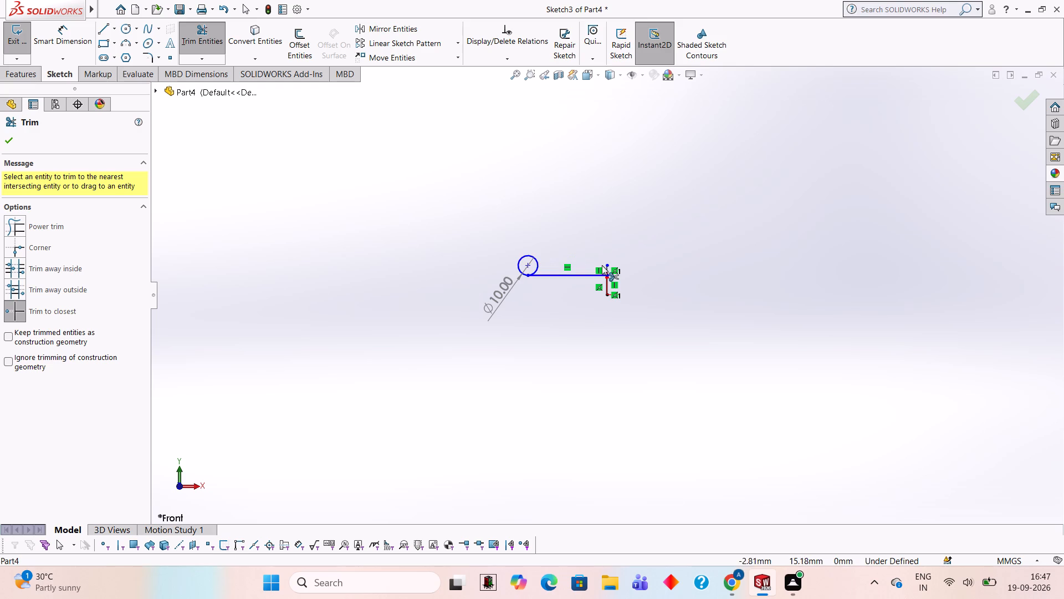
{"action": "left_click", "coordinate": [608, 267]}
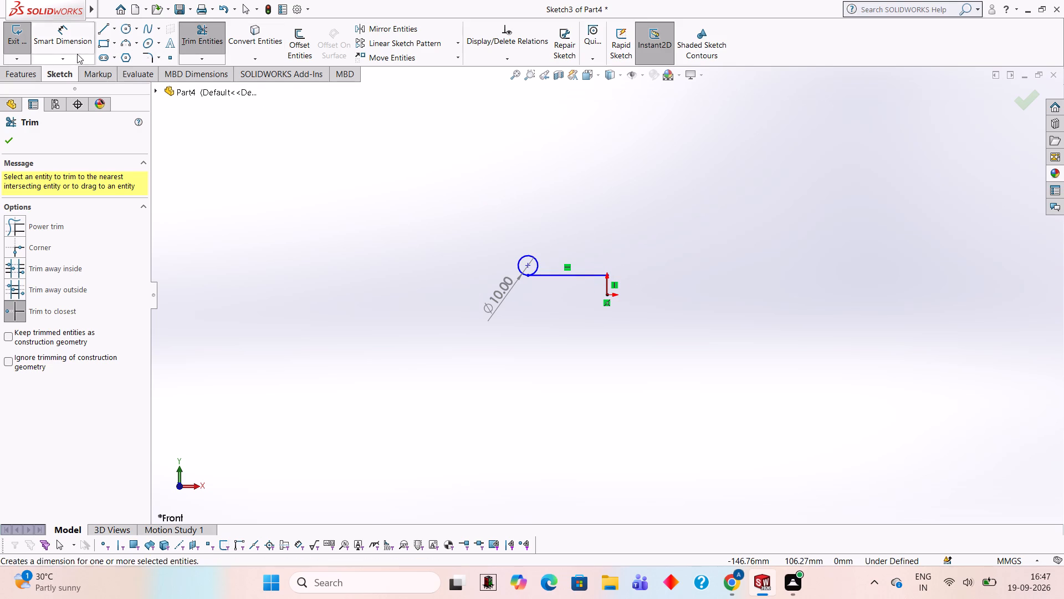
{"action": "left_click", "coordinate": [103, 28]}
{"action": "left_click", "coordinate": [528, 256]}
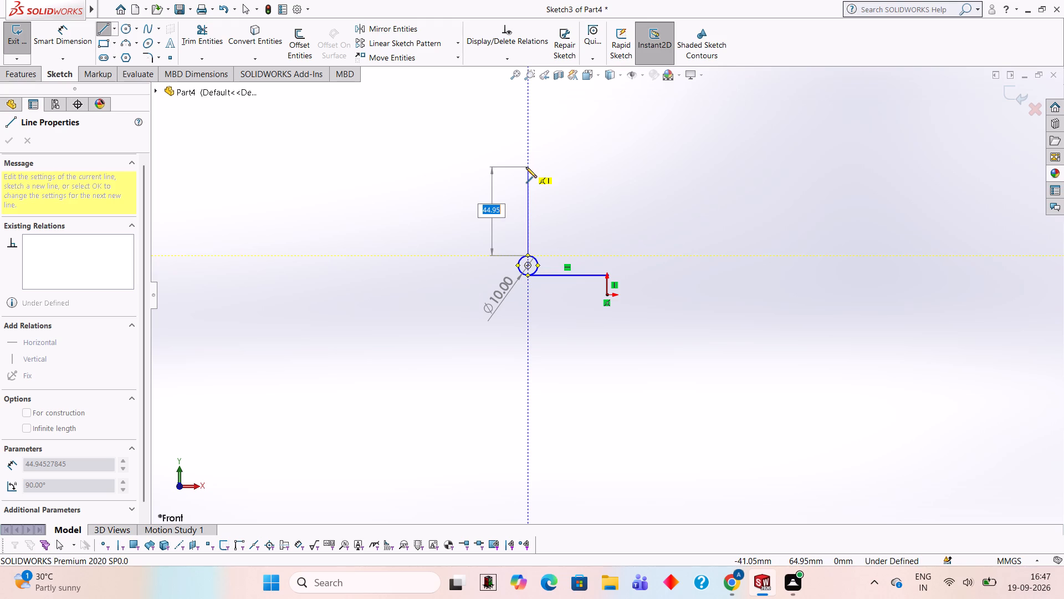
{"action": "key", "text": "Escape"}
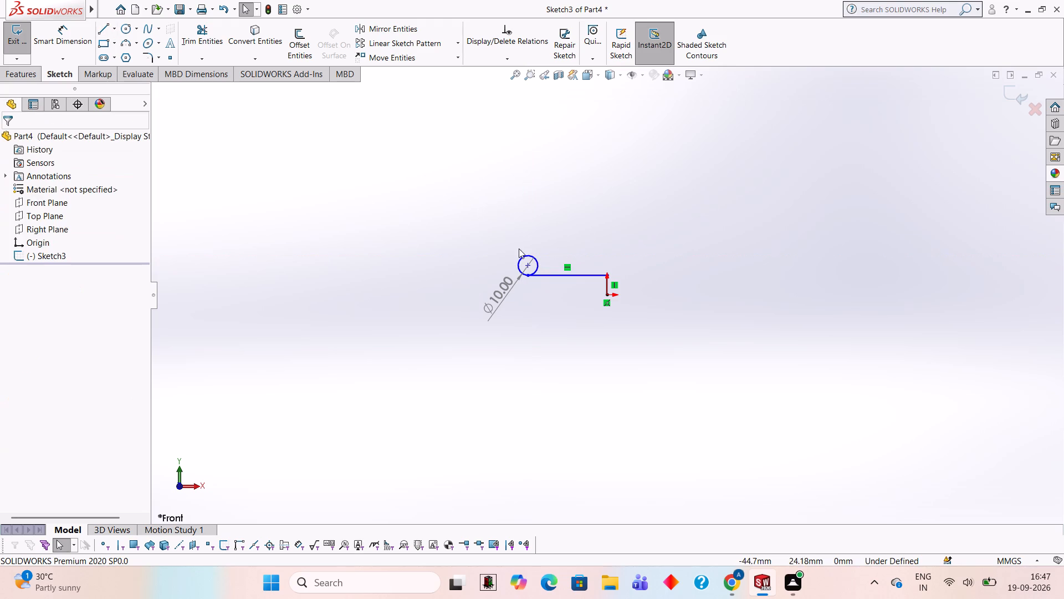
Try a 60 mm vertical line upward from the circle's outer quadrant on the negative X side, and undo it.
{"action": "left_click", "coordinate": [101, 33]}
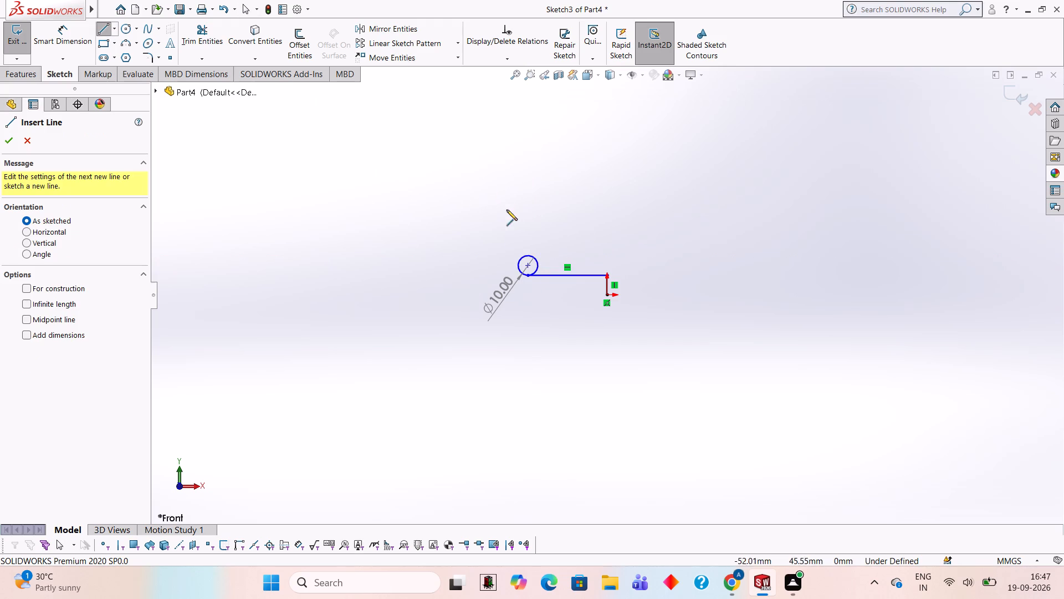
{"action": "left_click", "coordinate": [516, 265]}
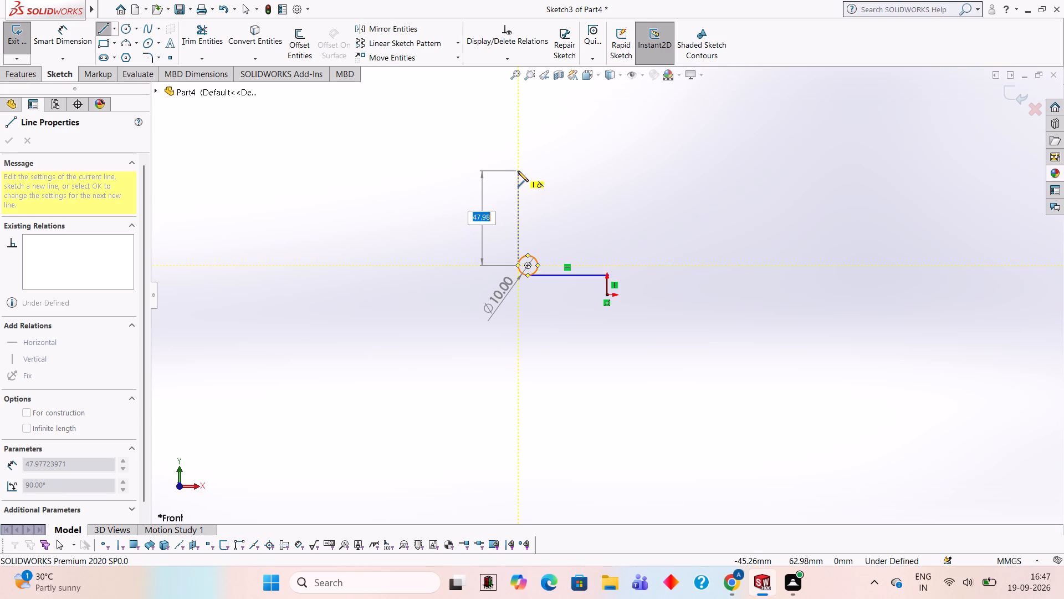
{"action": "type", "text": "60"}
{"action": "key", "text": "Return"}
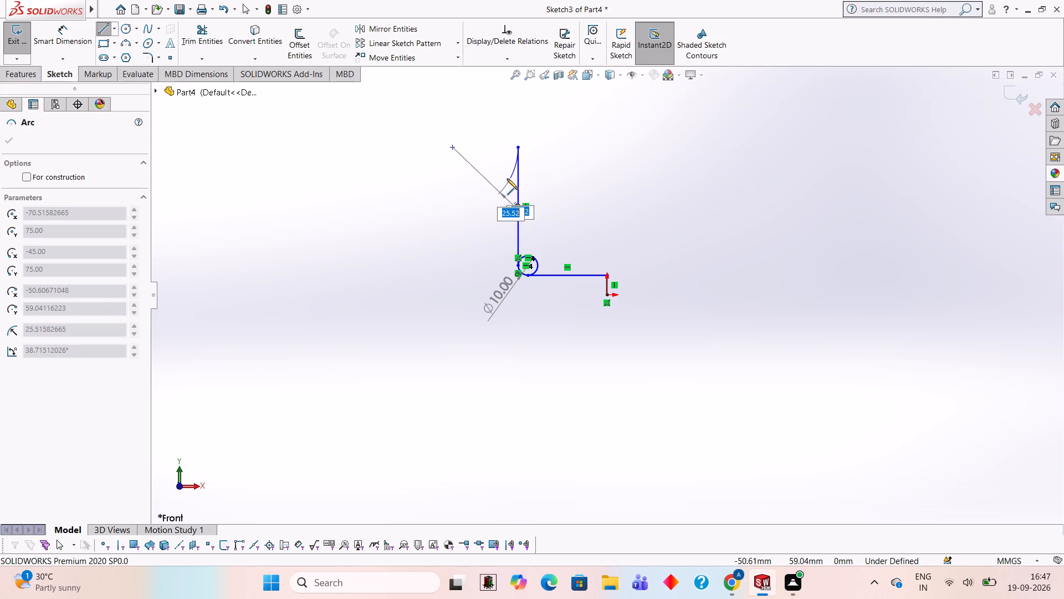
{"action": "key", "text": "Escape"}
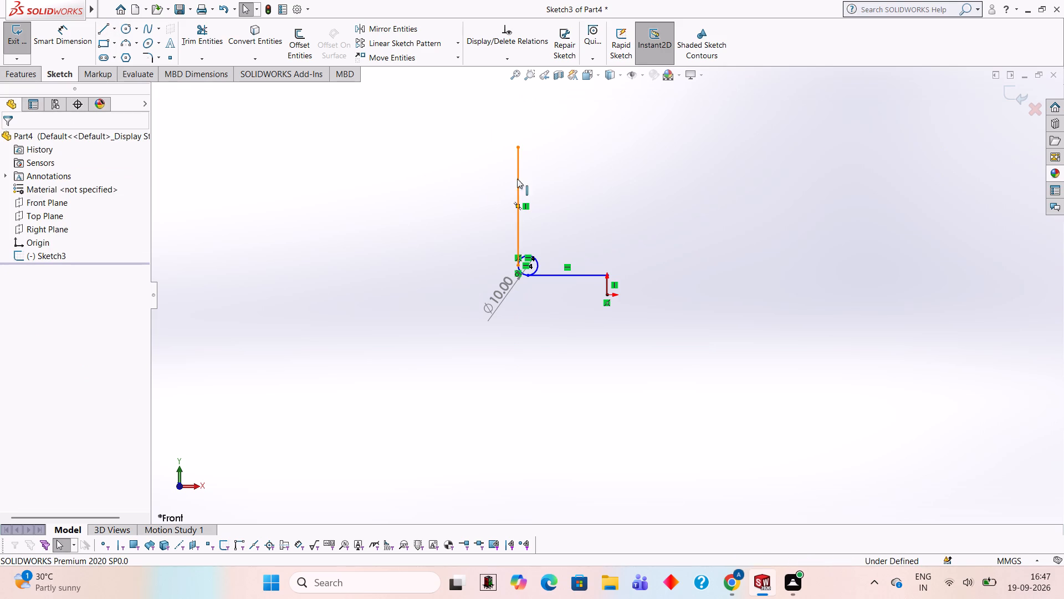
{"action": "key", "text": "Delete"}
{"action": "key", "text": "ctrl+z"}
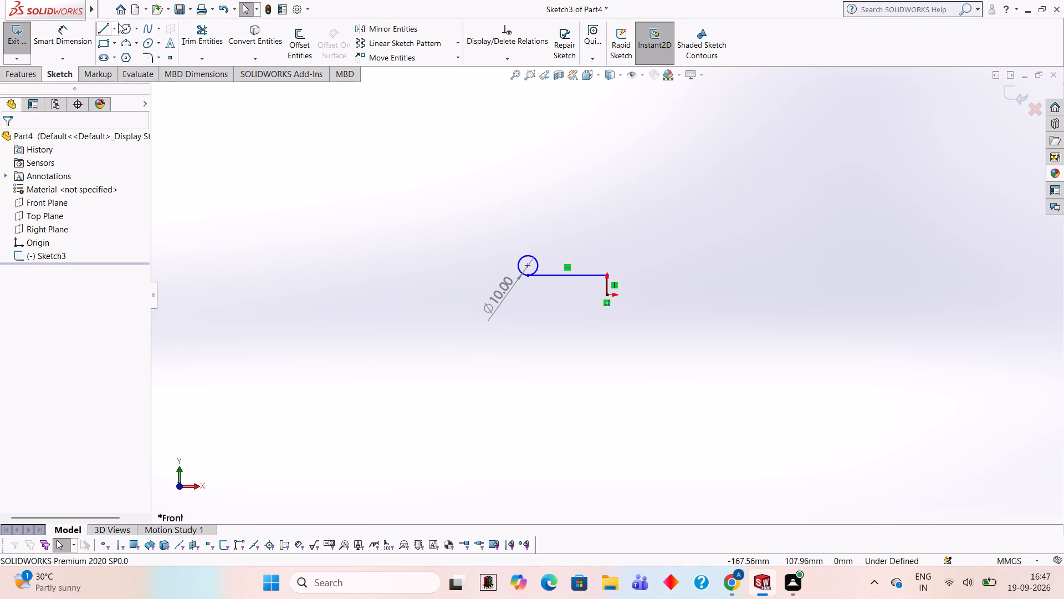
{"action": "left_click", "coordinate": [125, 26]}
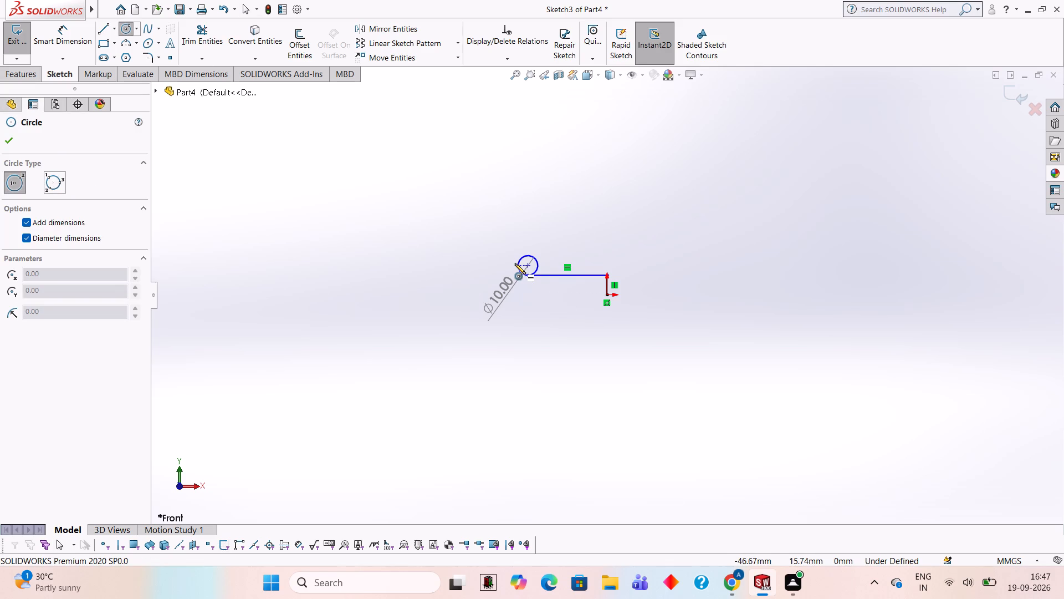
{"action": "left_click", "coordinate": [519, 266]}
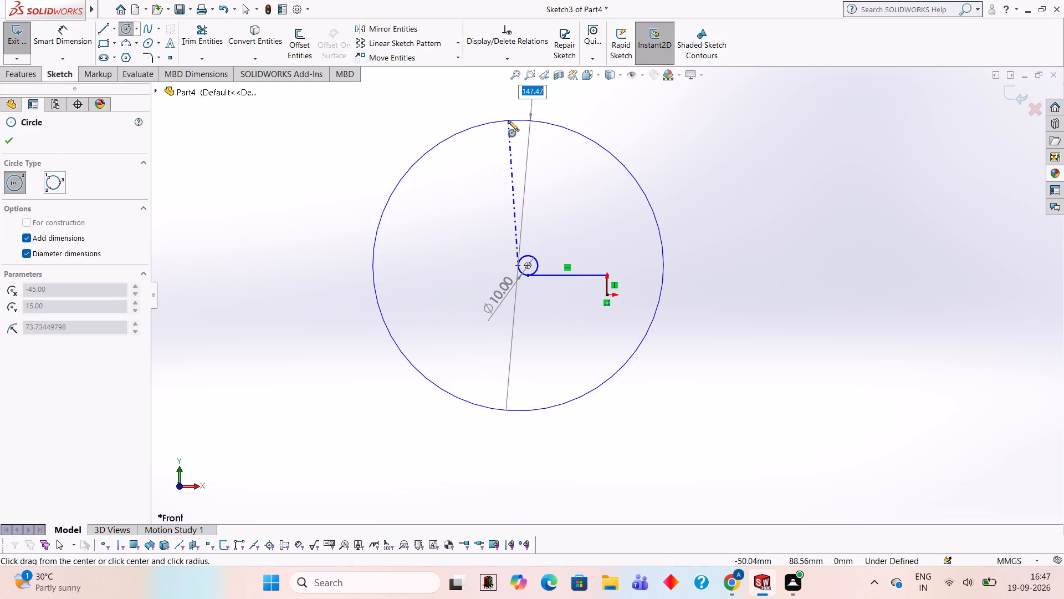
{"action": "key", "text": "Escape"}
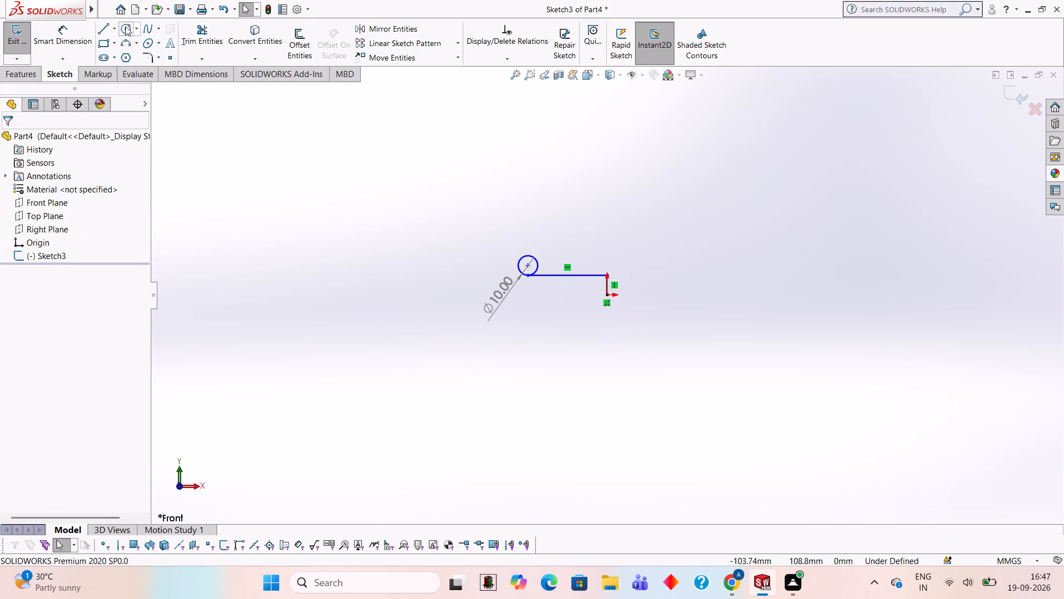
Sketch a 50 mm vertical line up from the circle's outer quadrant on the negative X side, then extend it upward with a 10 mm line.
{"action": "left_click", "coordinate": [109, 31]}
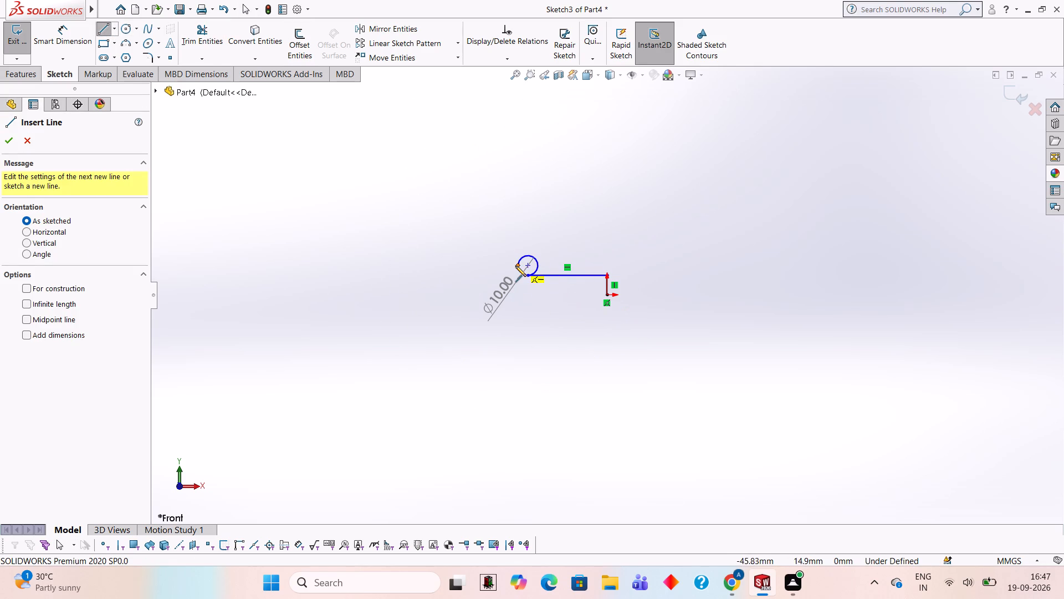
{"action": "left_click", "coordinate": [518, 266]}
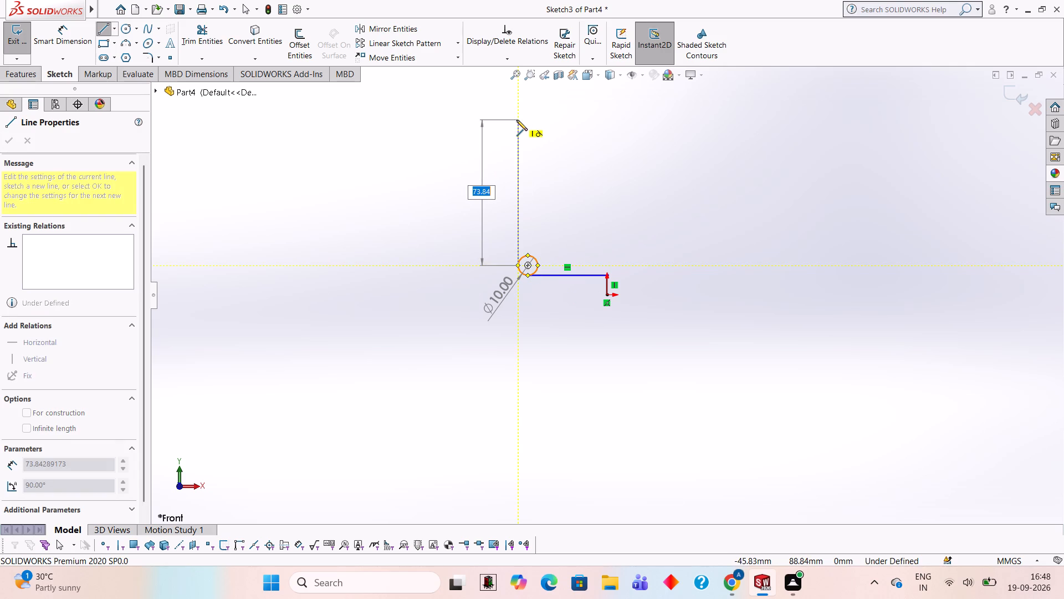
{"action": "type", "text": "50"}
{"action": "key", "text": "Return"}
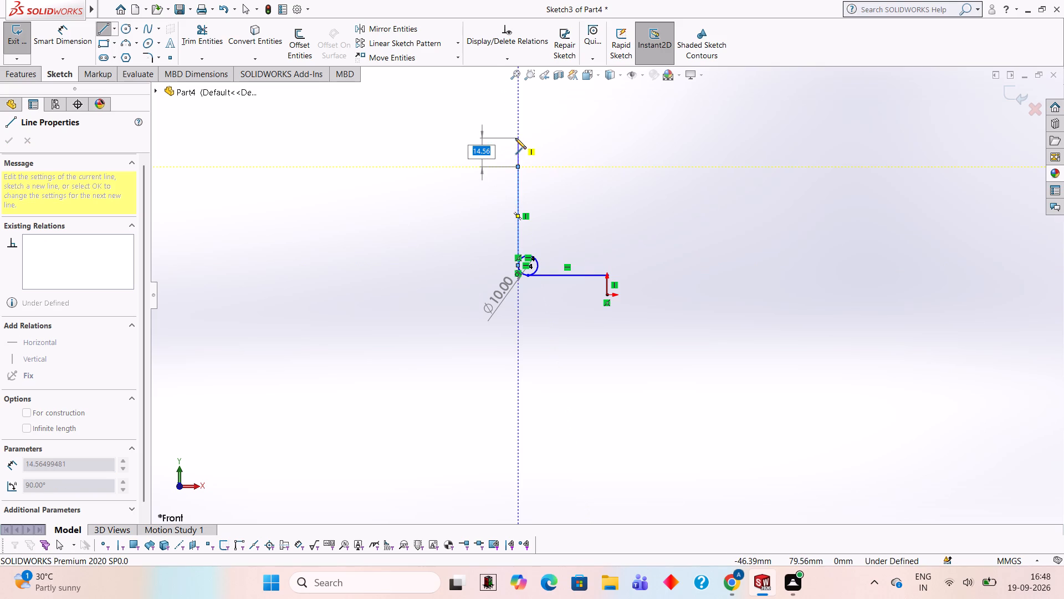
{"action": "key", "text": "Escape"}
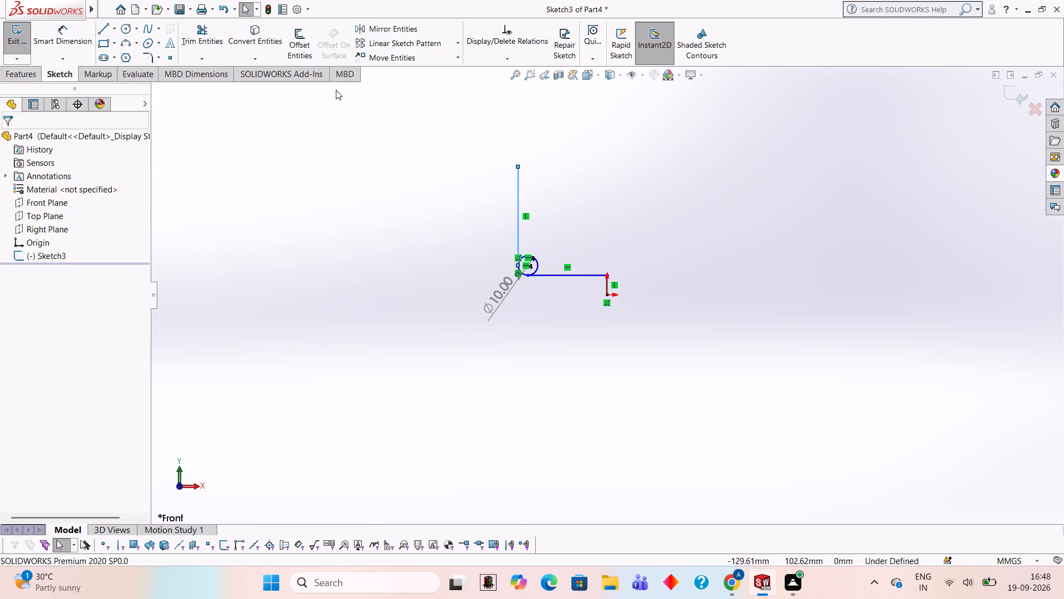
{"action": "left_click", "coordinate": [106, 27]}
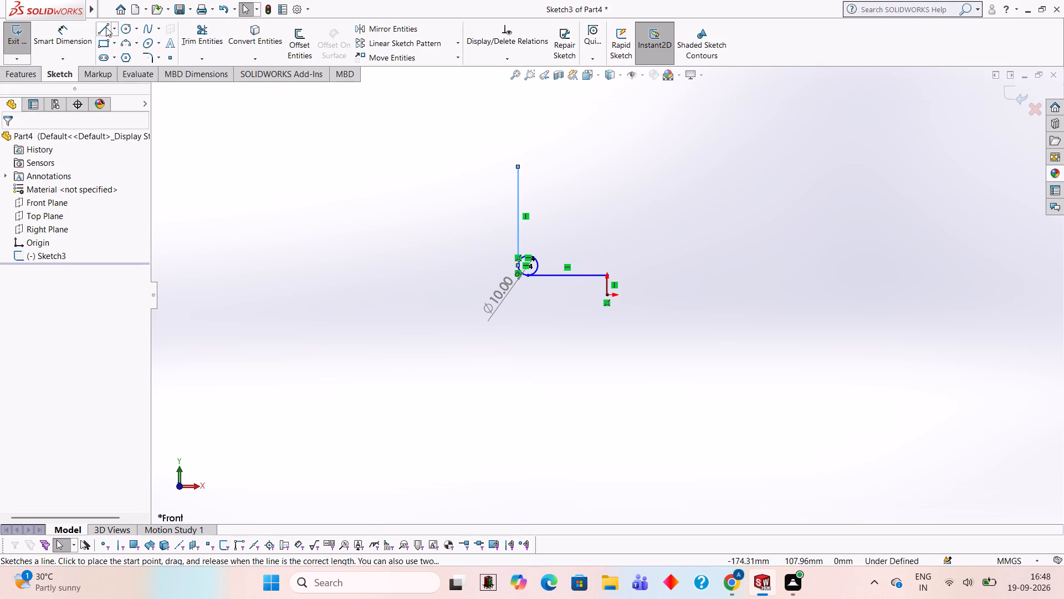
{"action": "left_click", "coordinate": [516, 165]}
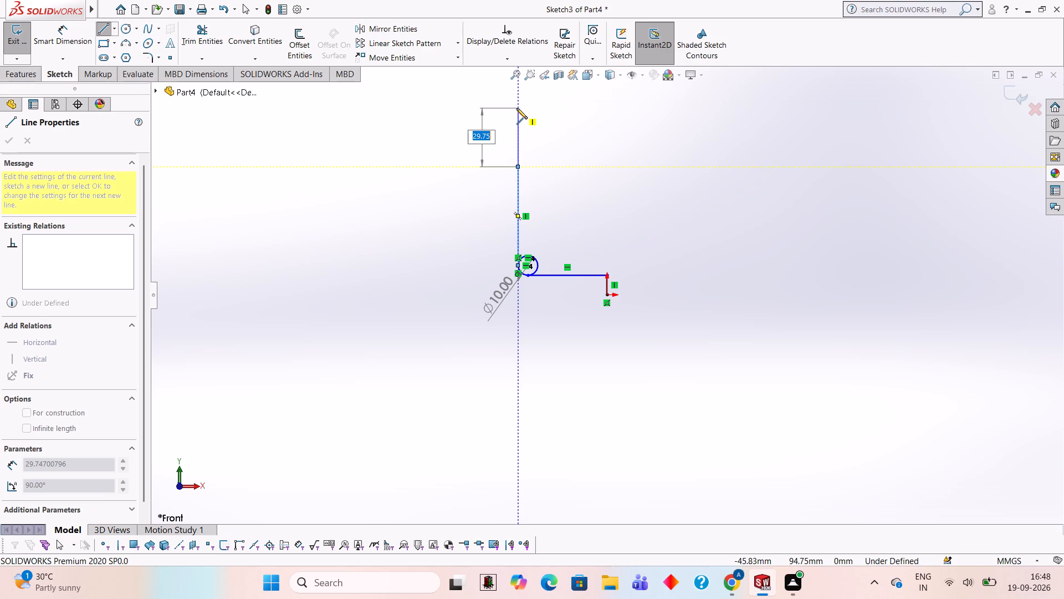
{"action": "type", "text": "10"}
{"action": "key", "text": "Return"}
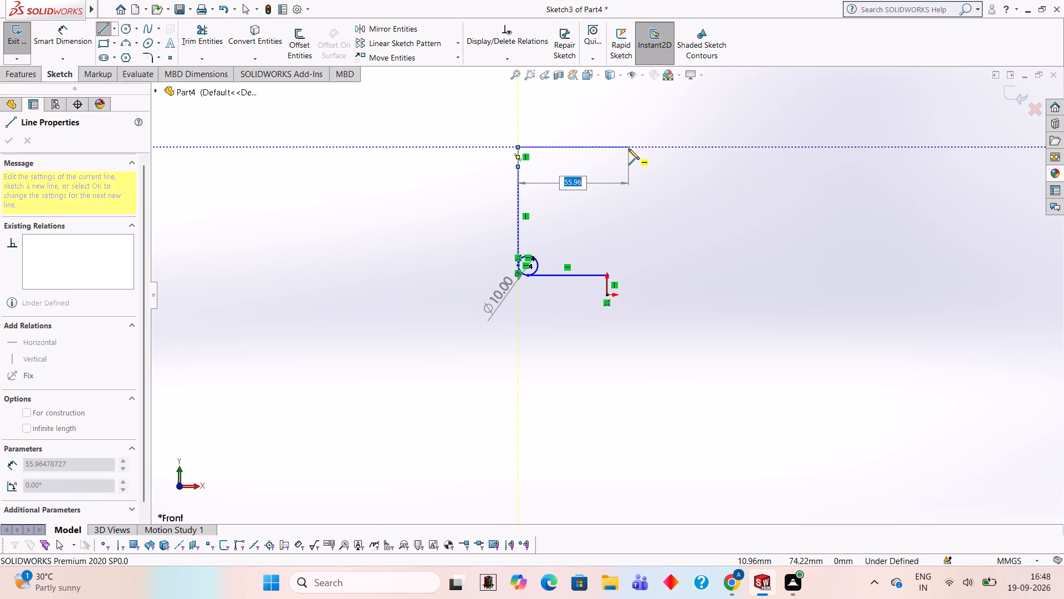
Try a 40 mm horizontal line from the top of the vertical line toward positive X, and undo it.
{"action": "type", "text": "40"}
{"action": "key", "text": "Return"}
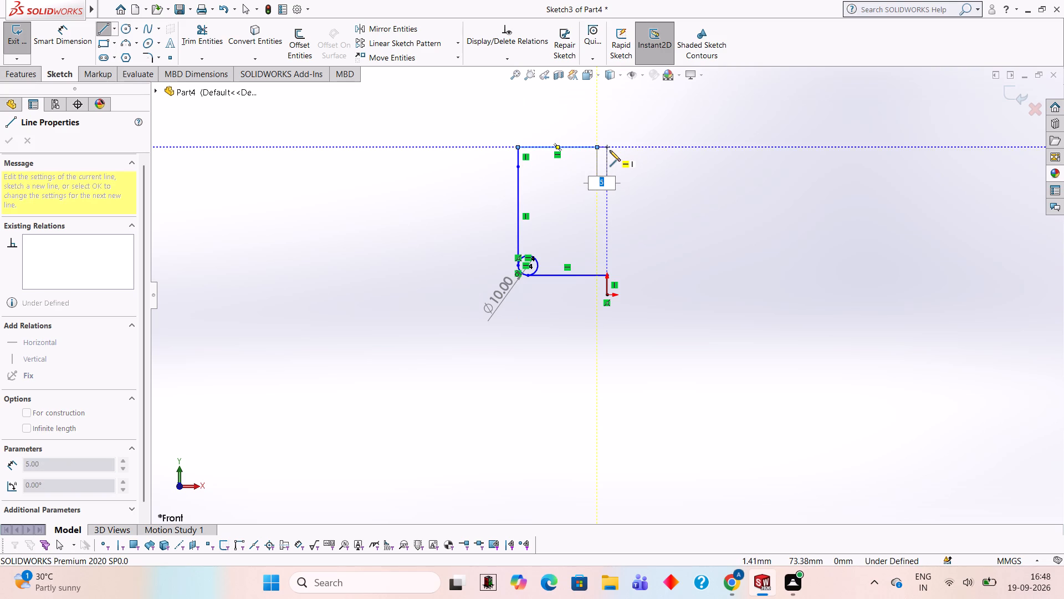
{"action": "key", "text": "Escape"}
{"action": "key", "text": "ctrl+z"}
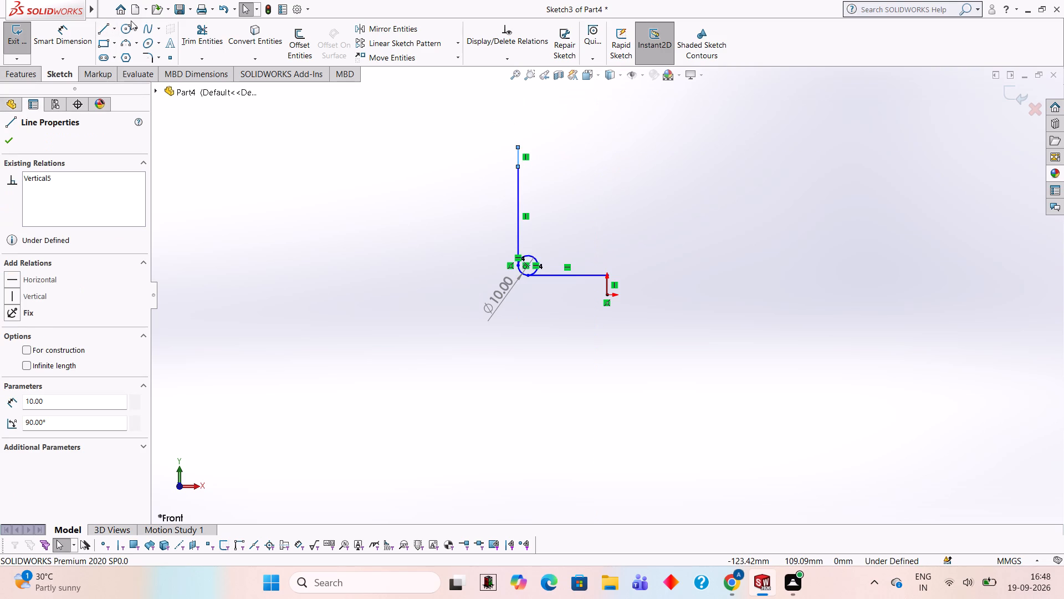
Sketch a 45 mm horizontal line from the vertical line's top to directly above the origin, and a 10 mm vertical line upward from its end.
{"action": "left_click", "coordinate": [111, 31]}
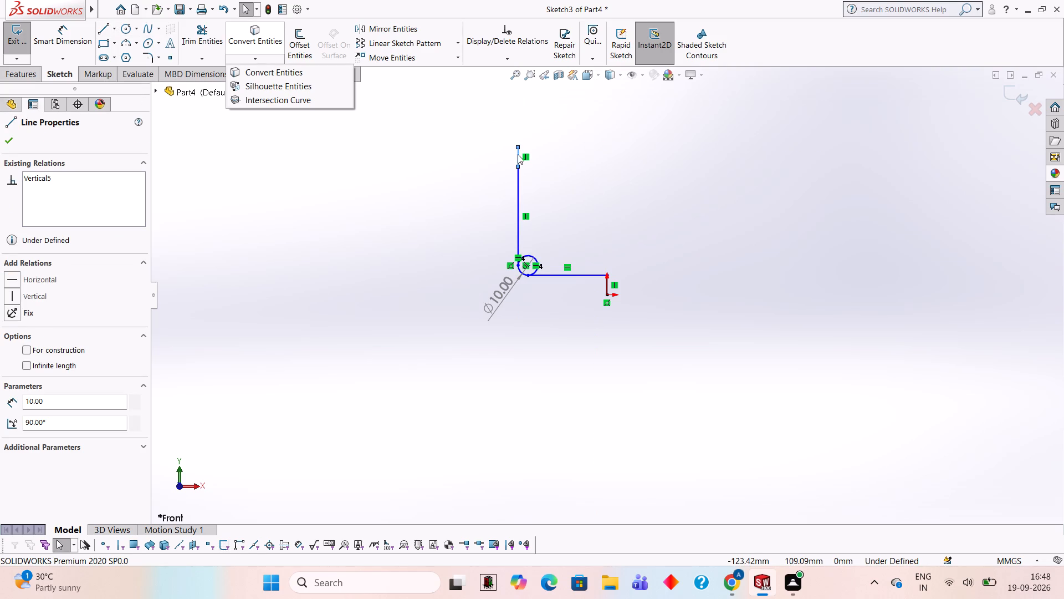
{"action": "left_click", "coordinate": [105, 25]}
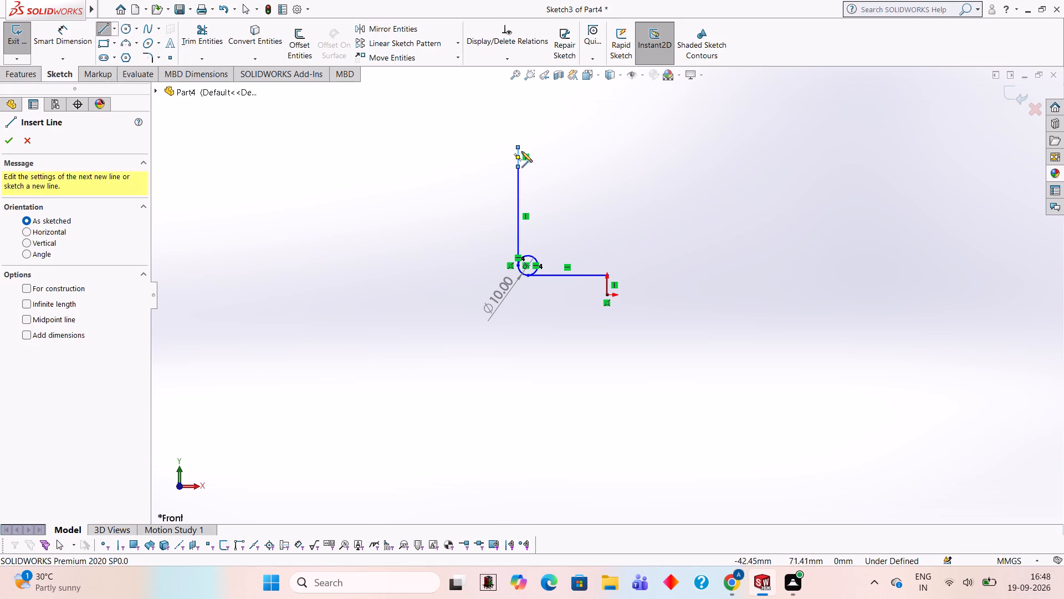
{"action": "left_click", "coordinate": [516, 145]}
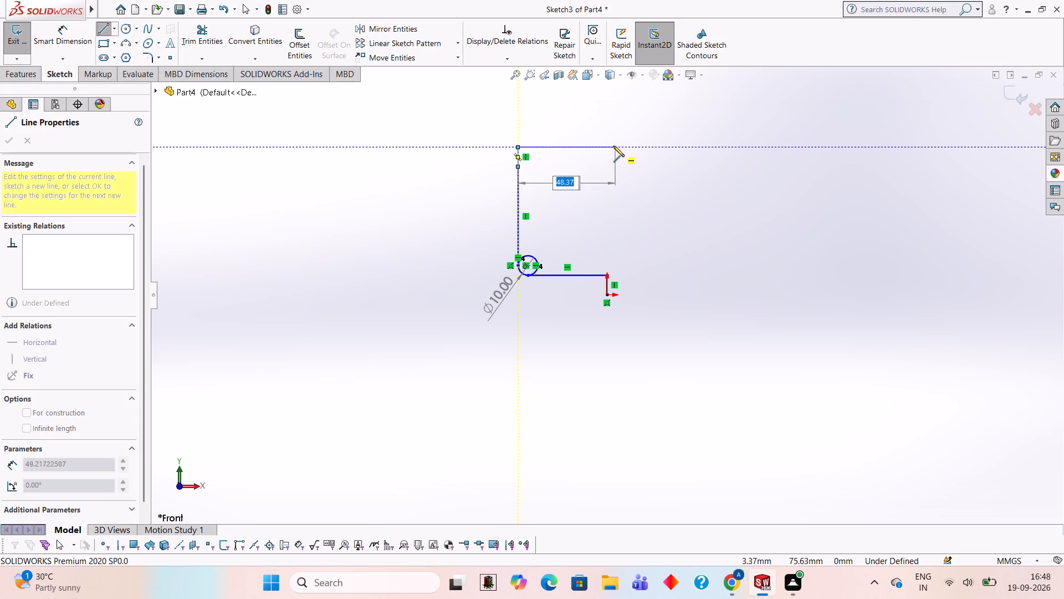
{"action": "left_click", "coordinate": [609, 146]}
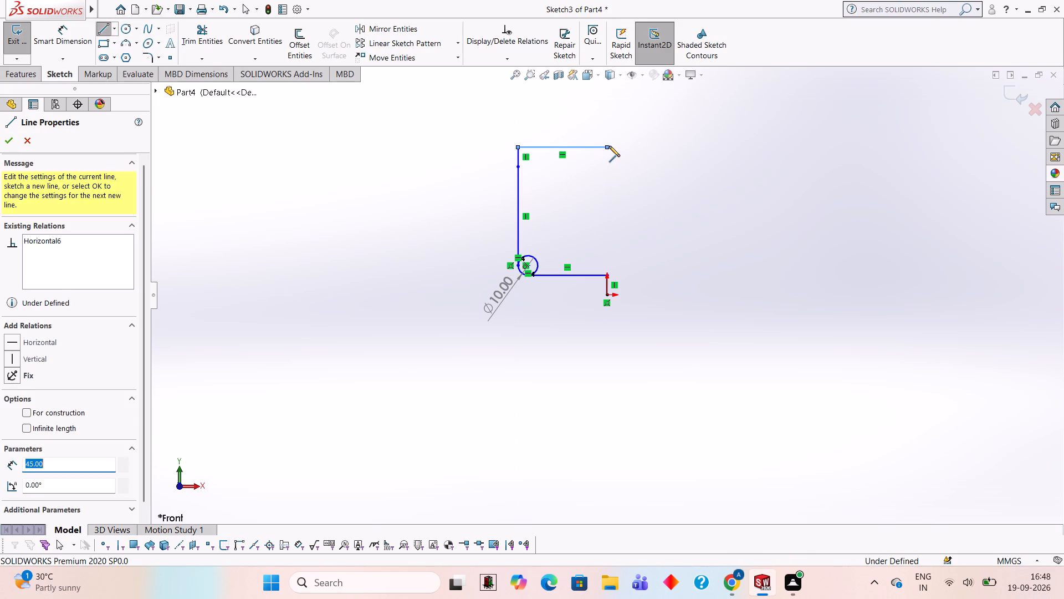
{"action": "type", "text": "10"}
{"action": "key", "text": "Return"}
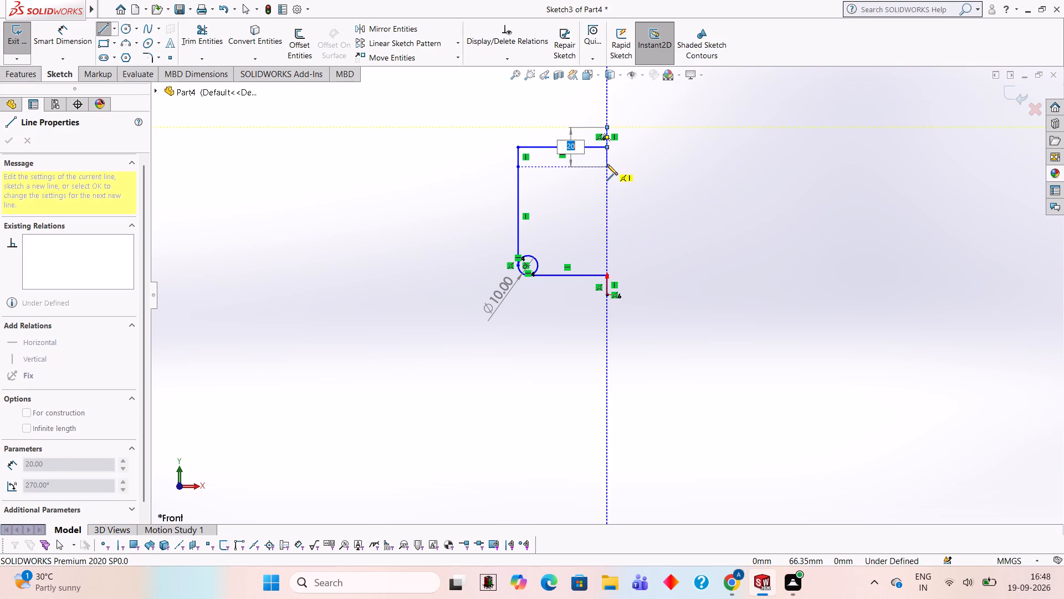
{"action": "key", "text": "Escape"}
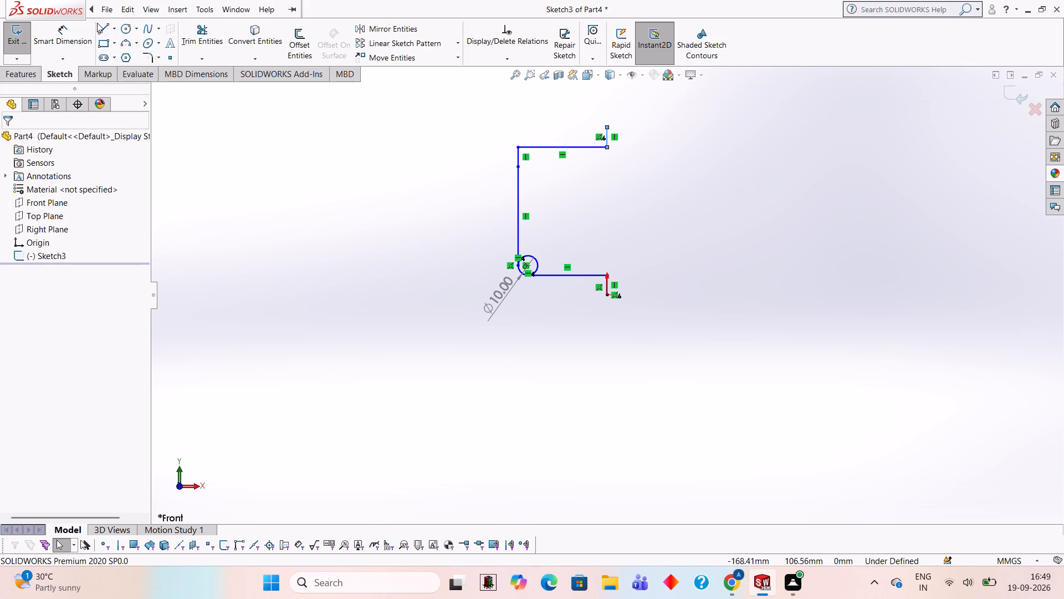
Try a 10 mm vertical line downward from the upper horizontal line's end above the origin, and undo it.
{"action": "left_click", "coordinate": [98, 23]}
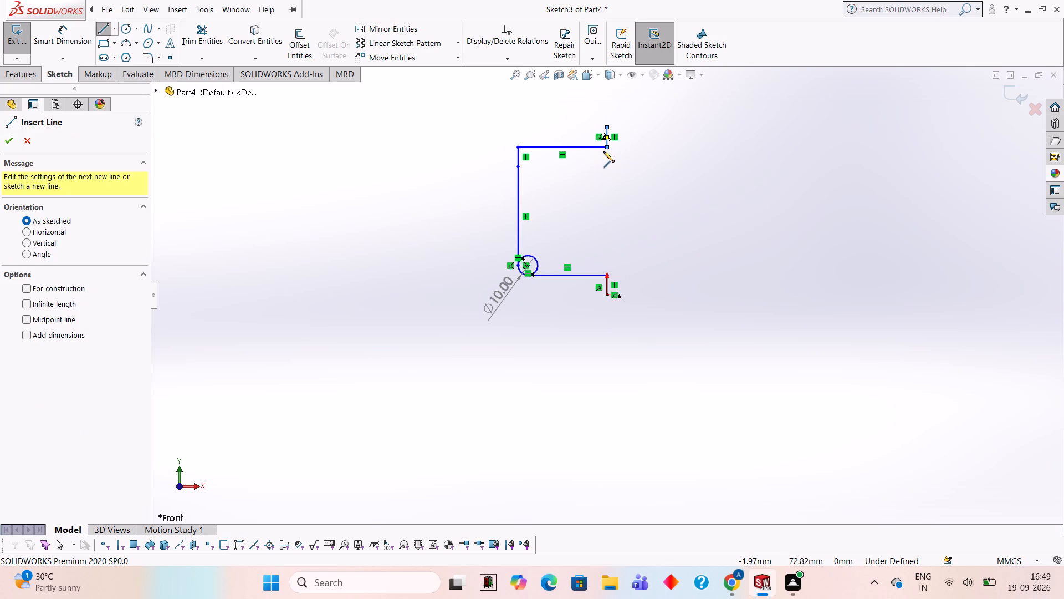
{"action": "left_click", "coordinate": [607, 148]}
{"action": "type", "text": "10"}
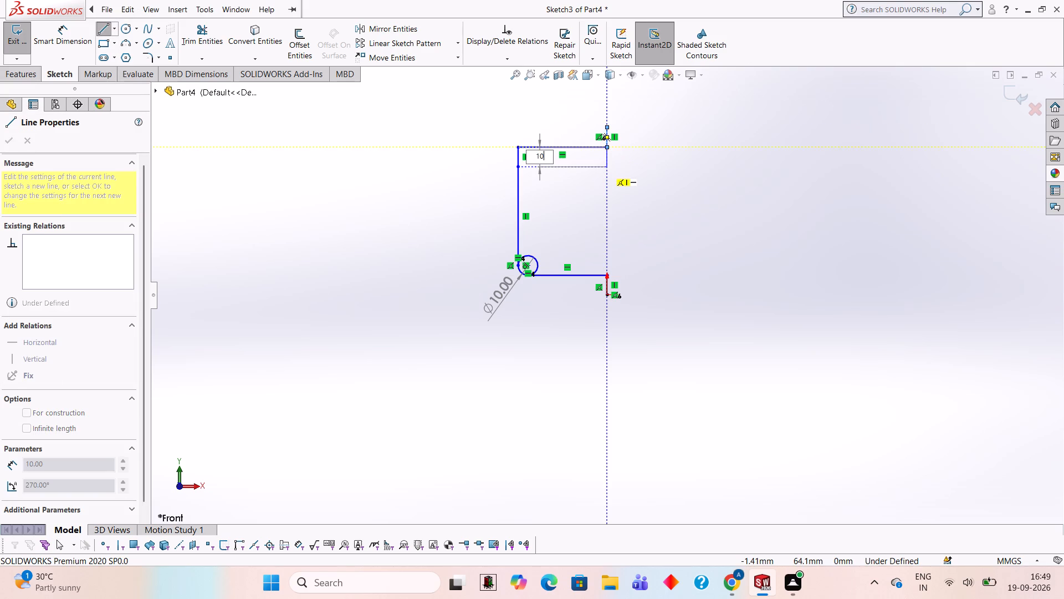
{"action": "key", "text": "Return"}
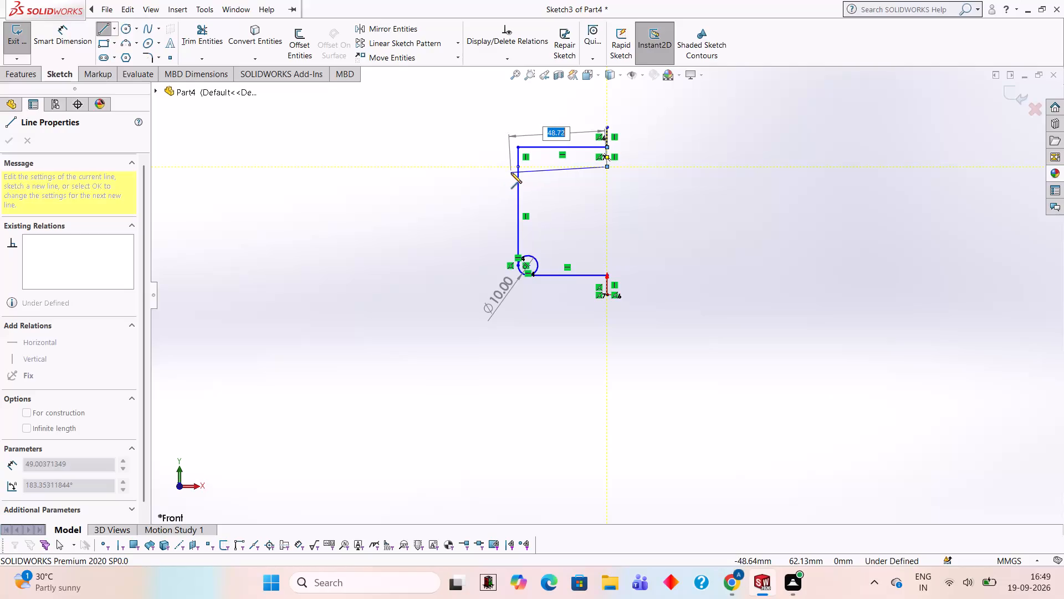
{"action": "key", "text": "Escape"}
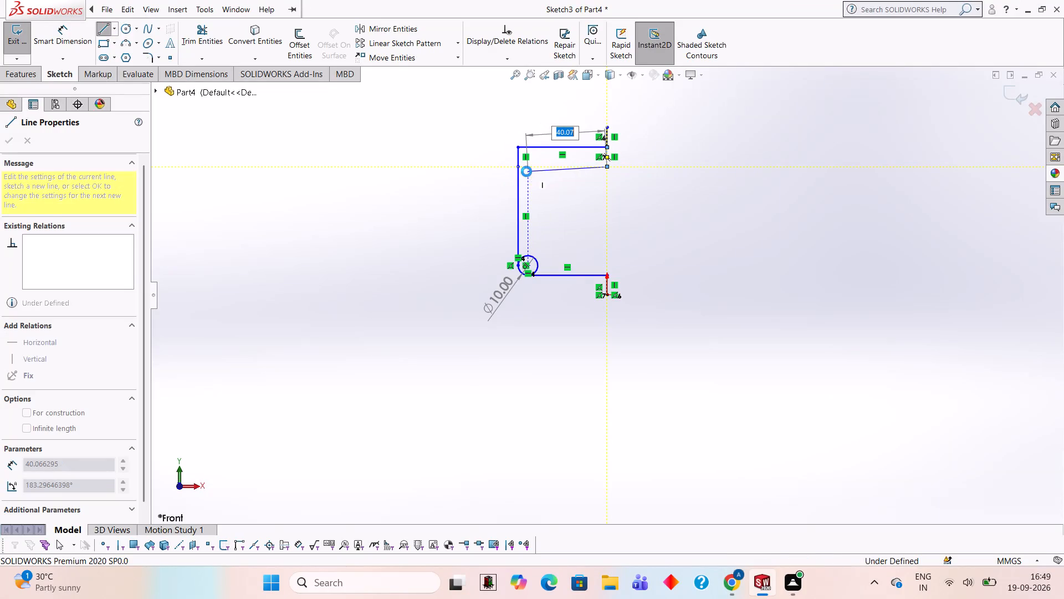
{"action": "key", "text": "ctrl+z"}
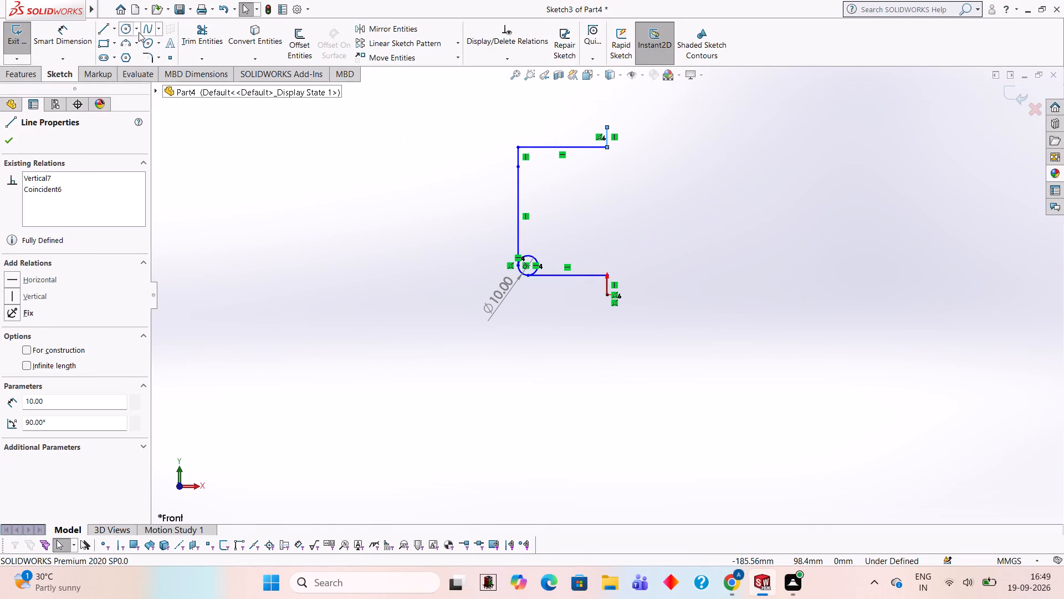
Sketch helper lines: 5 mm vertically down from the upper horizontal line's end above the origin, and 45 mm horizontally back to the tall vertical line.
{"action": "left_click", "coordinate": [102, 27]}
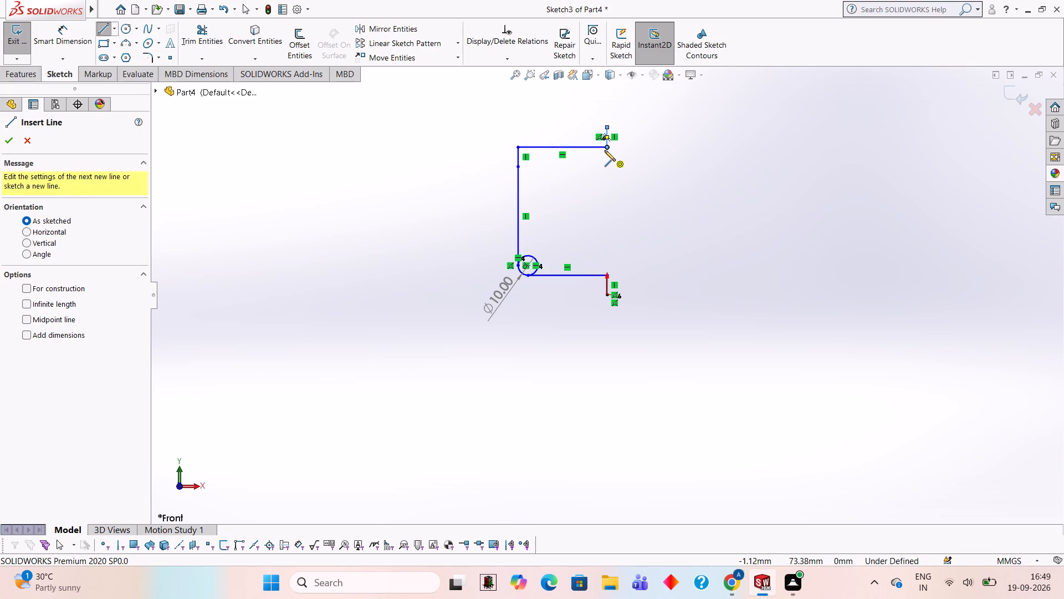
{"action": "left_click", "coordinate": [606, 149]}
{"action": "key", "text": "2"}
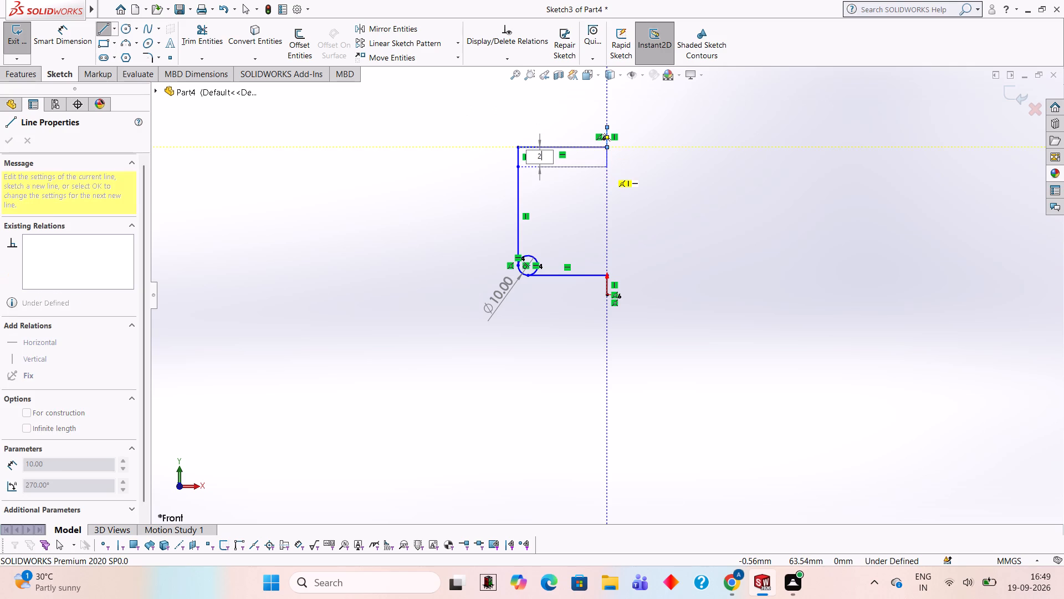
{"action": "key", "text": "BackSpace"}
{"action": "key", "text": "5"}
{"action": "key", "text": "Return"}
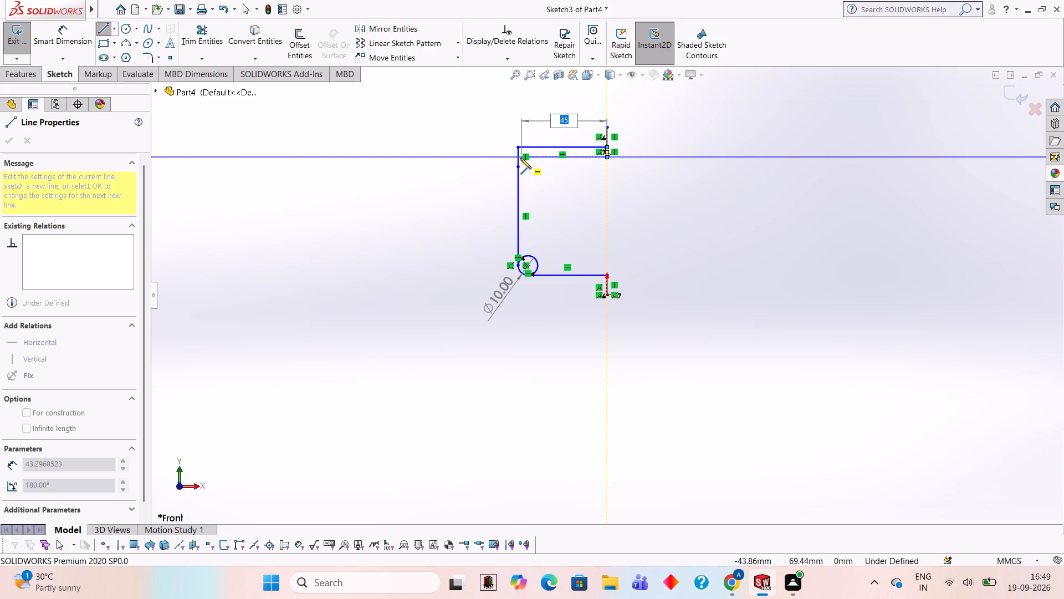
{"action": "left_click", "coordinate": [520, 158]}
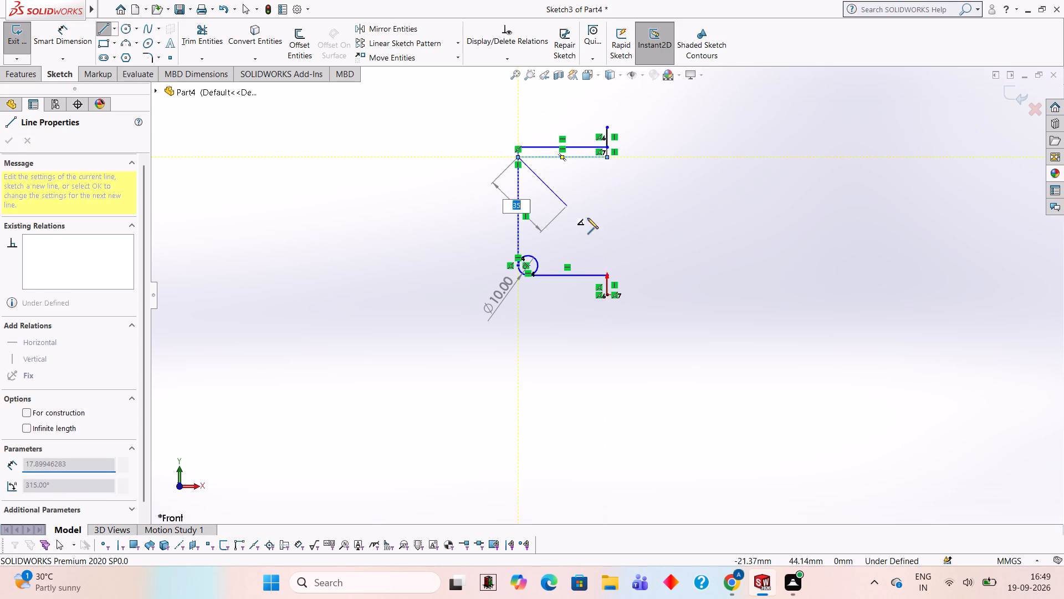
{"action": "key", "text": "Escape"}
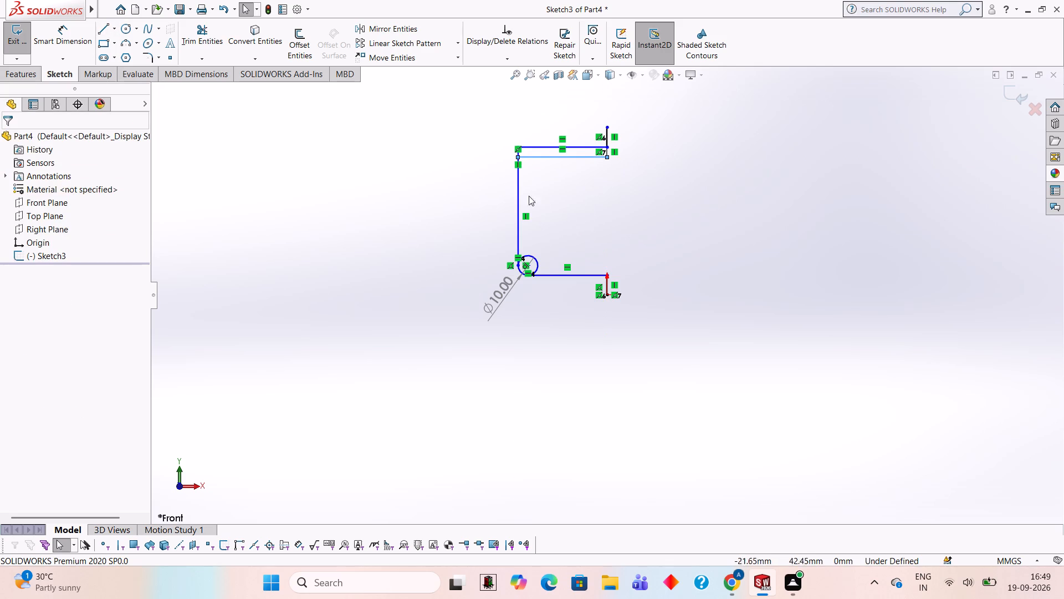
Sketch a 10 mm diameter circle centred where the horizontal helper line meets the tall vertical line.
{"action": "left_click", "coordinate": [122, 28]}
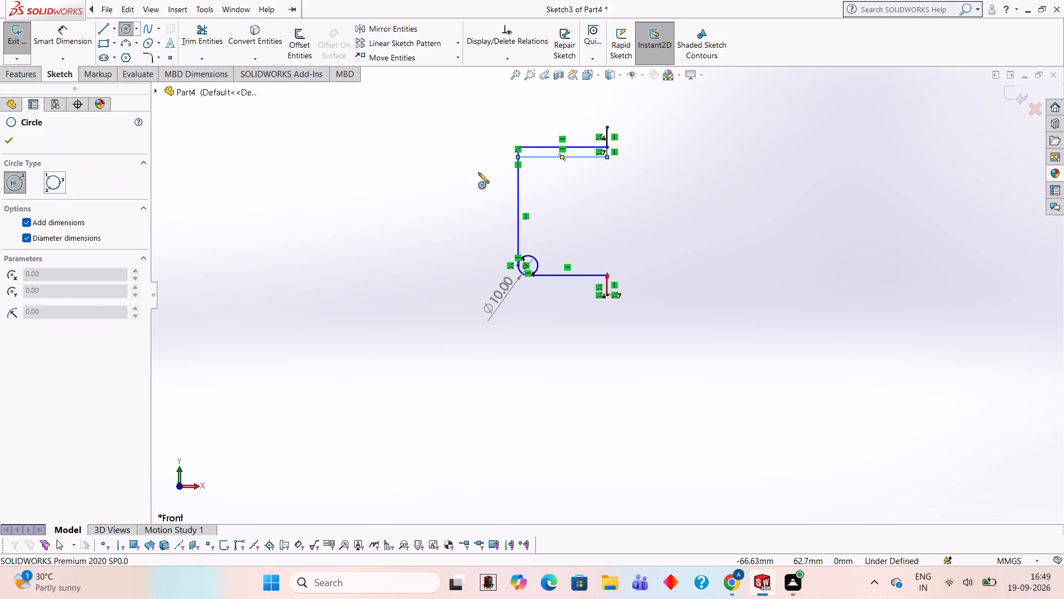
{"action": "left_click", "coordinate": [518, 158]}
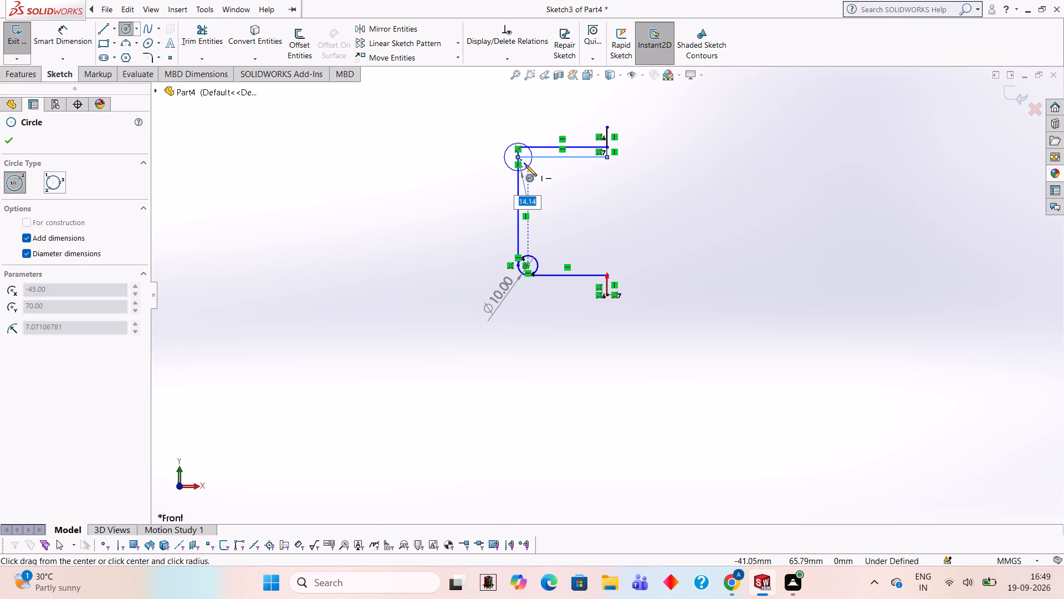
{"action": "type", "text": "10"}
{"action": "key", "text": "Return"}
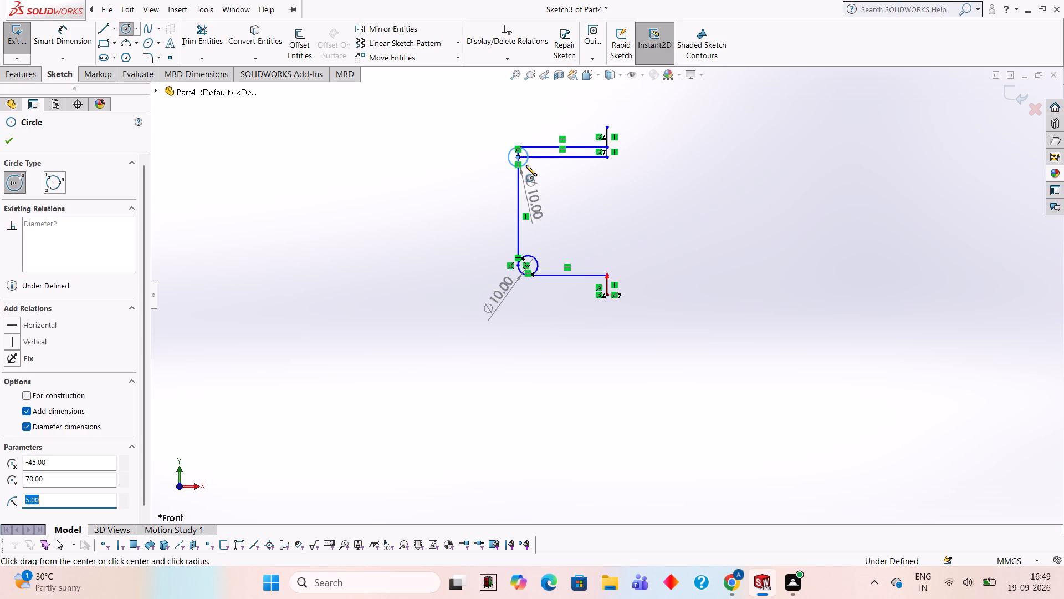
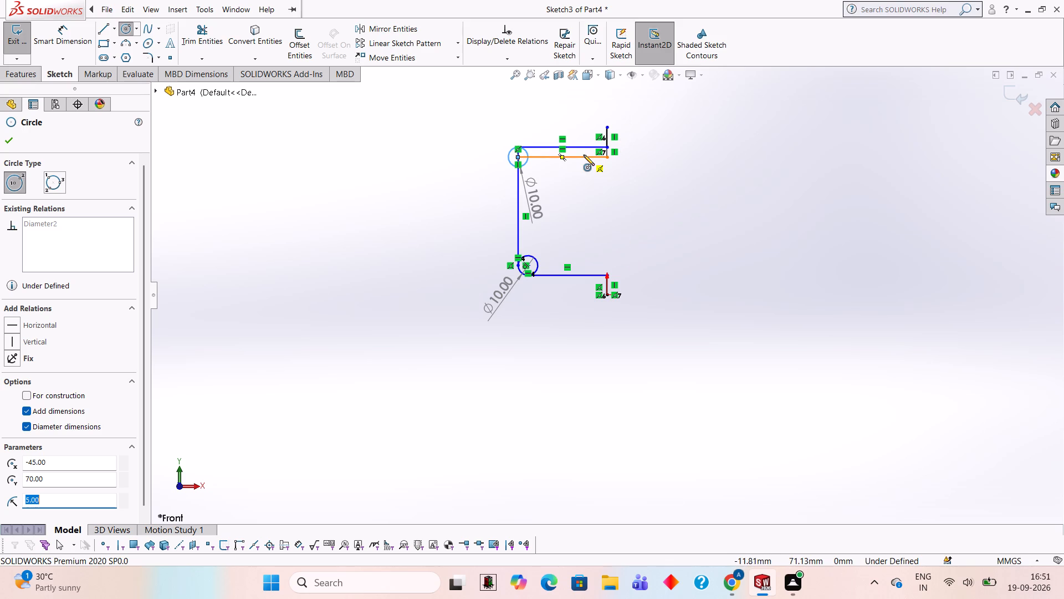
Undo the upper 10 mm circle and delete the 45 mm horizontal helper line below the upper horizontal line.
{"action": "key", "text": "ctrl+z"}
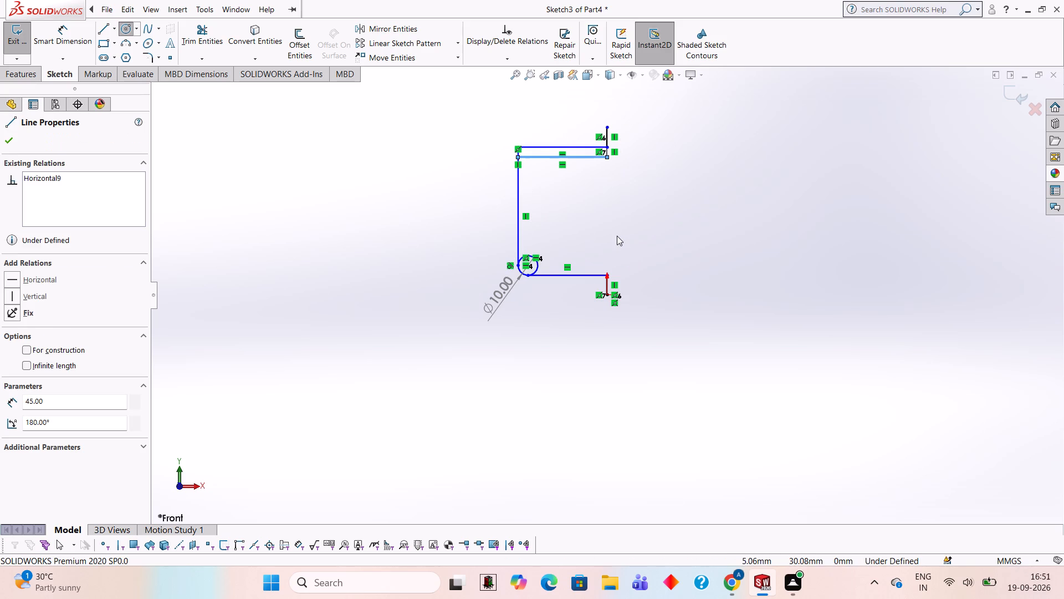
{"action": "left_click", "coordinate": [581, 158]}
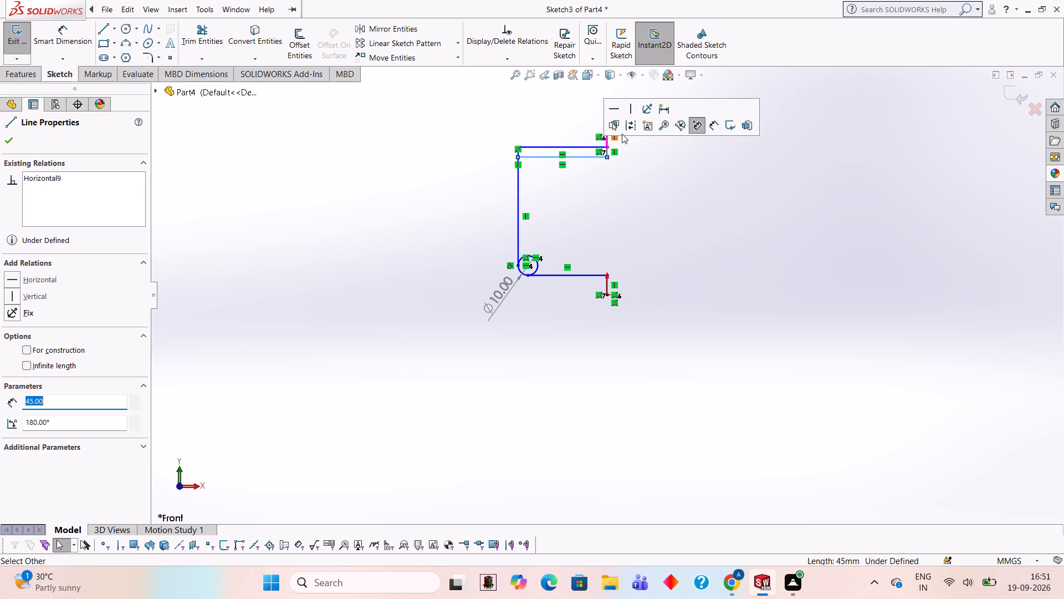
{"action": "key", "text": "Delete"}
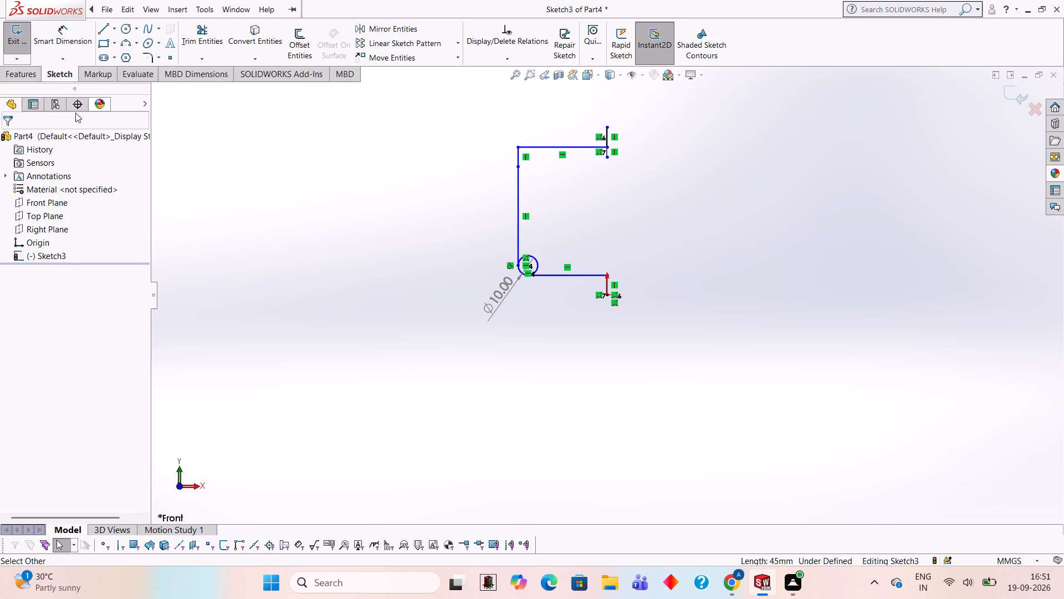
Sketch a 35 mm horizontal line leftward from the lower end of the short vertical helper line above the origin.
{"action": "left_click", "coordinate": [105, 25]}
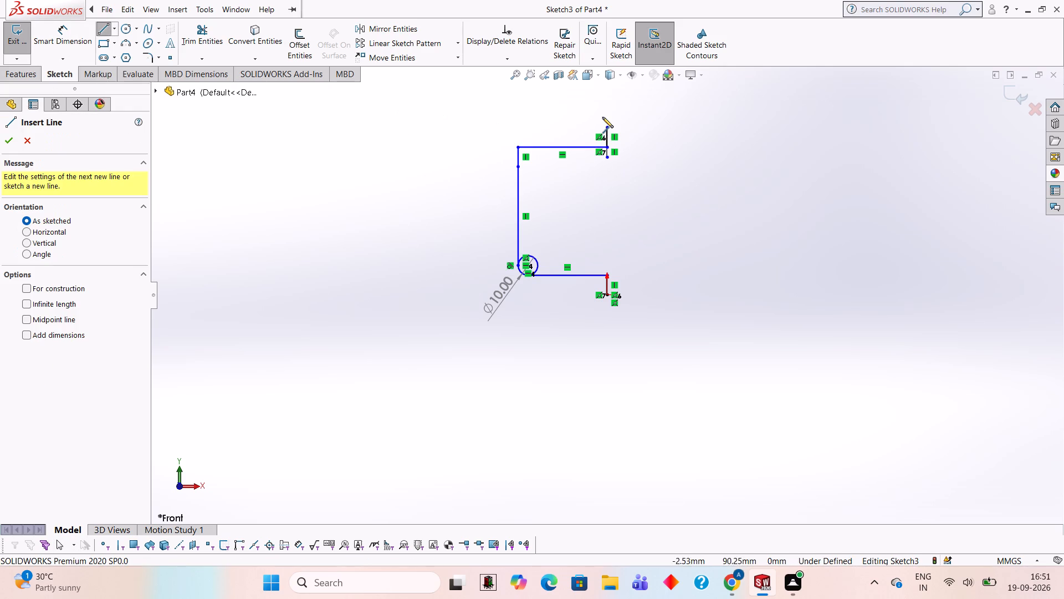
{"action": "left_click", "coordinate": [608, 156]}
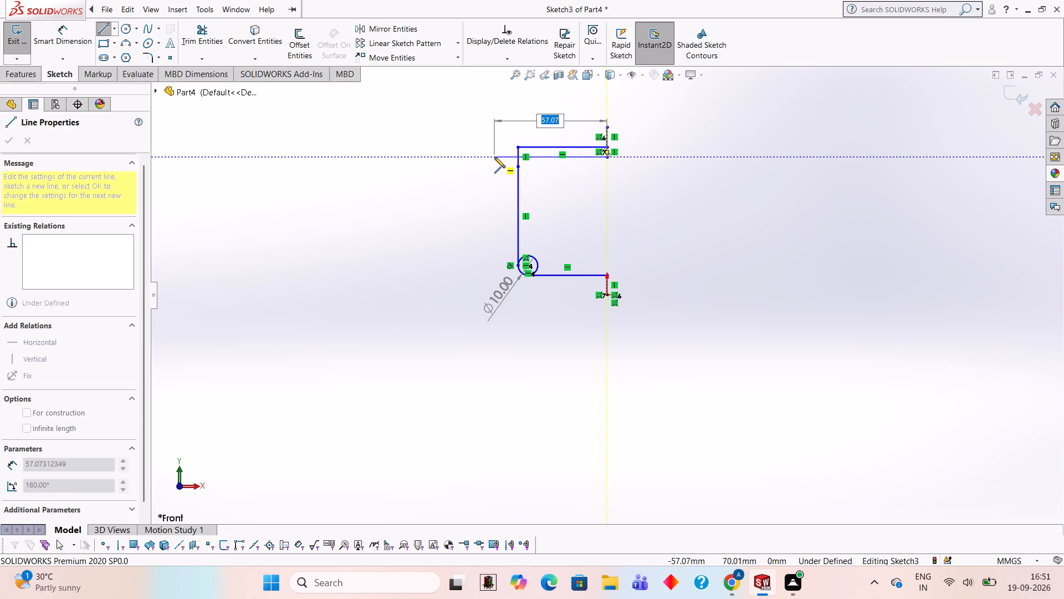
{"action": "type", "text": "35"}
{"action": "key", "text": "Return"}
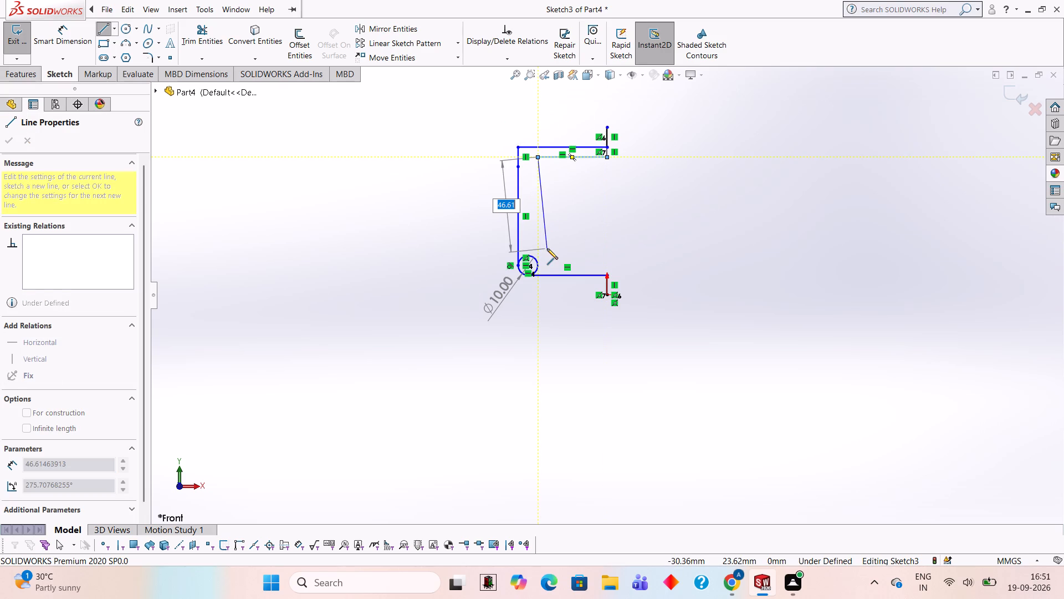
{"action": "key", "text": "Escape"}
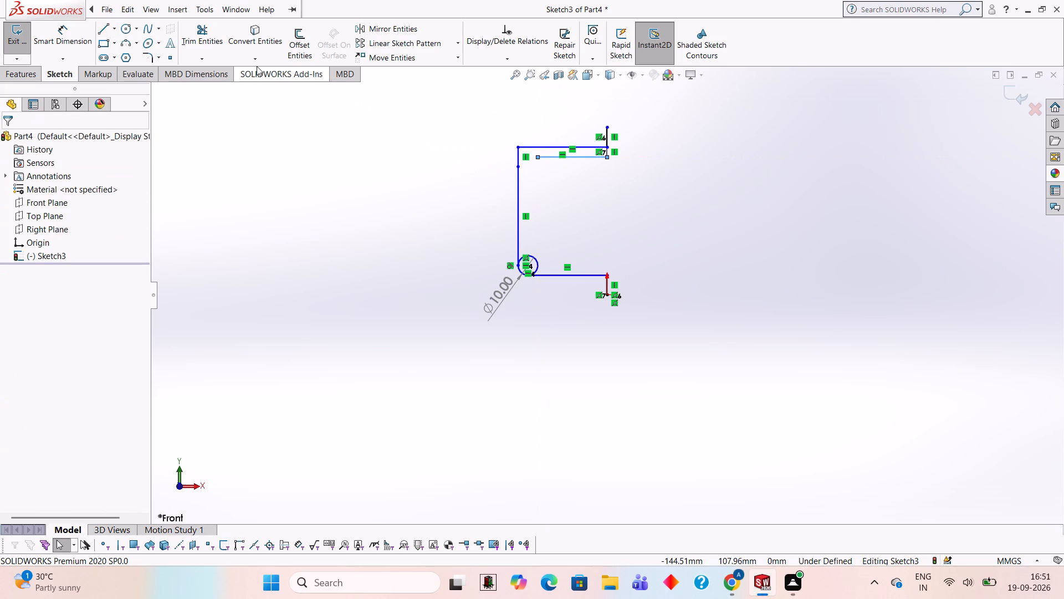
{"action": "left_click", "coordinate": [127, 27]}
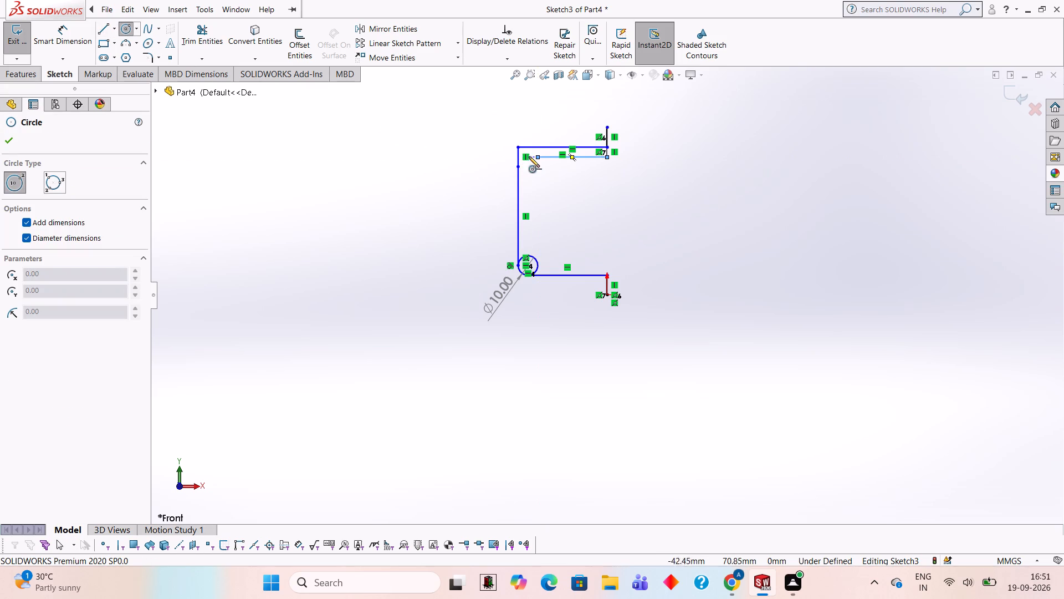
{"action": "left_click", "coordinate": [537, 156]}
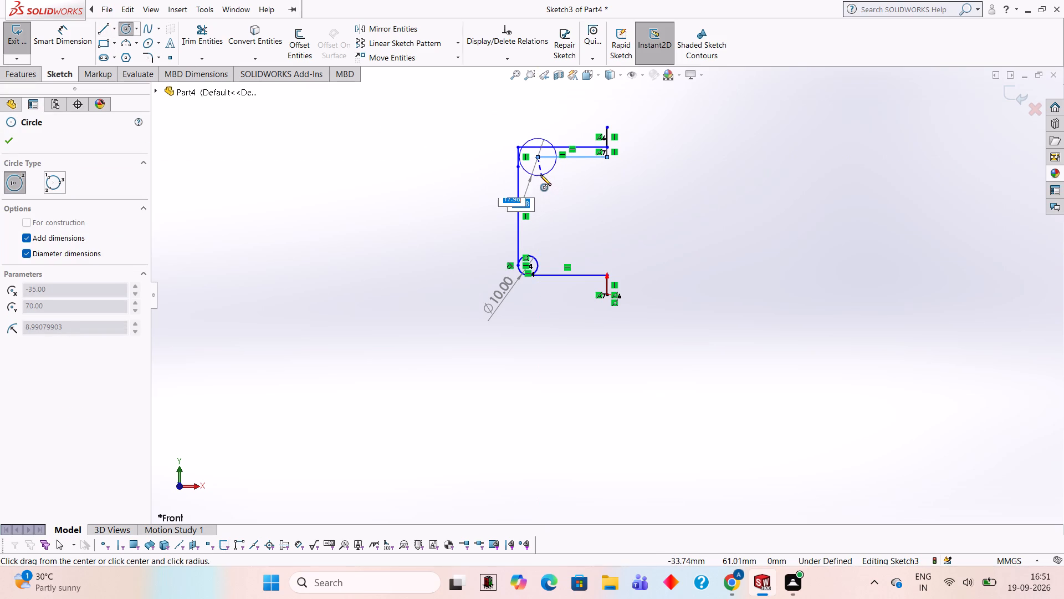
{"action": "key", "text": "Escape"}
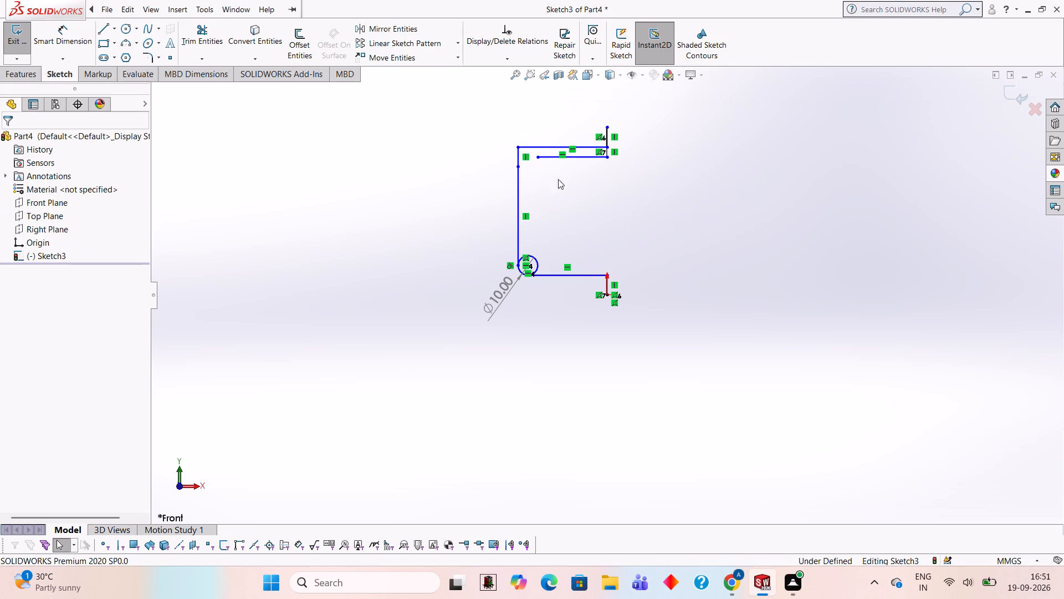
Delete the 35 mm helper line, the 10 mm vertical segment at the profile's upper left corner and the 45 mm upper horizontal line.
{"action": "left_click", "coordinate": [581, 158]}
{"action": "key", "text": "Delete"}
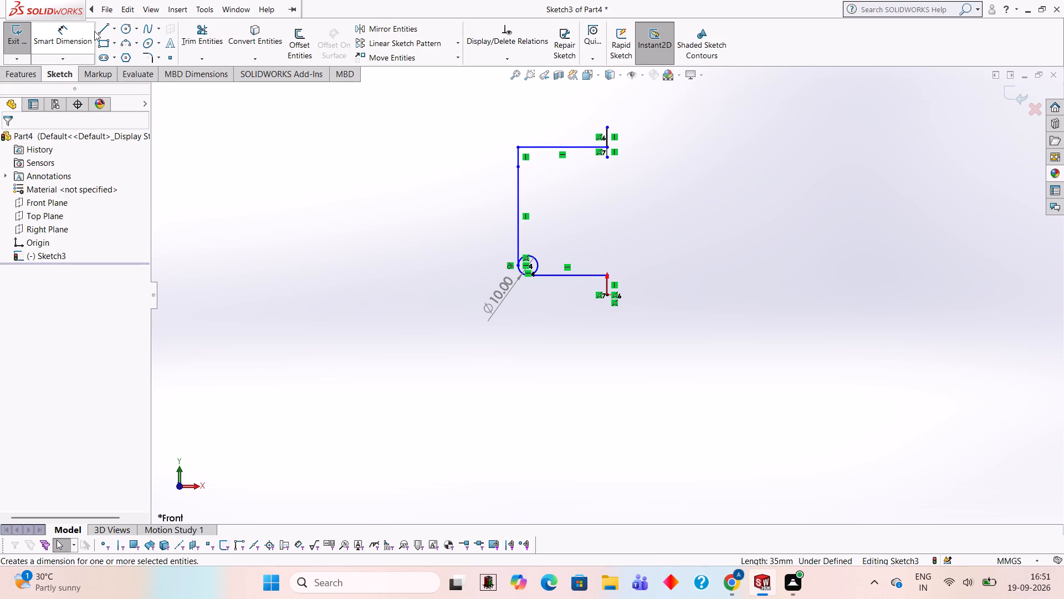
{"action": "left_click", "coordinate": [519, 157]}
{"action": "key", "text": "Delete"}
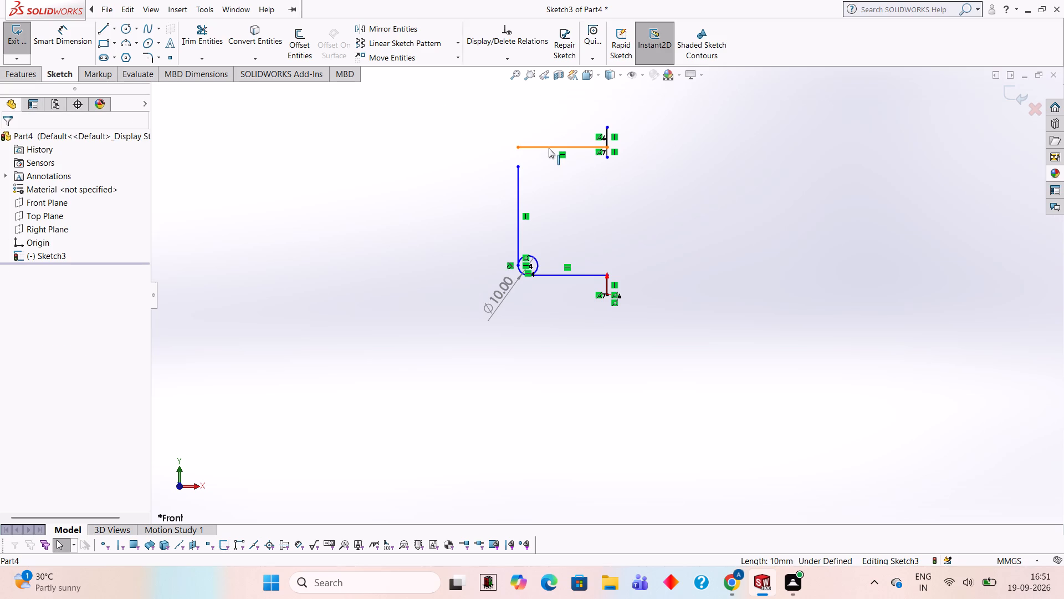
{"action": "left_click", "coordinate": [549, 148]}
{"action": "key", "text": "Delete"}
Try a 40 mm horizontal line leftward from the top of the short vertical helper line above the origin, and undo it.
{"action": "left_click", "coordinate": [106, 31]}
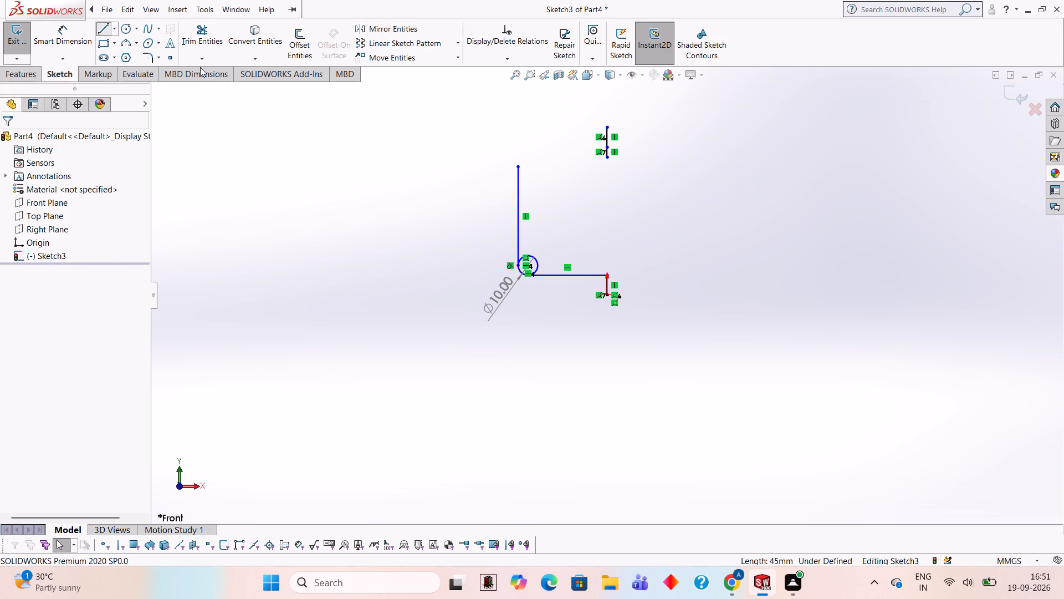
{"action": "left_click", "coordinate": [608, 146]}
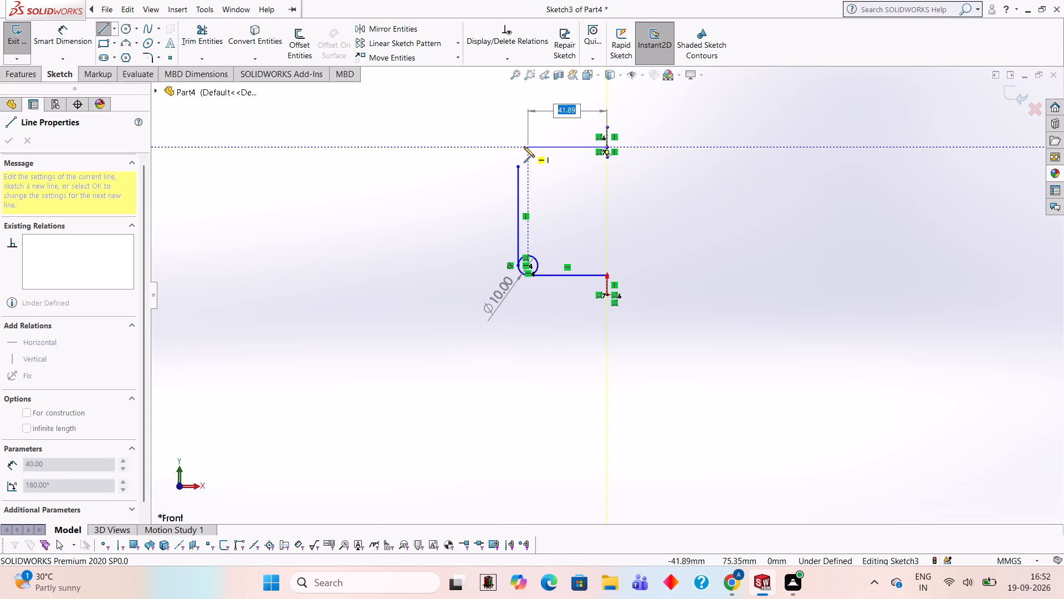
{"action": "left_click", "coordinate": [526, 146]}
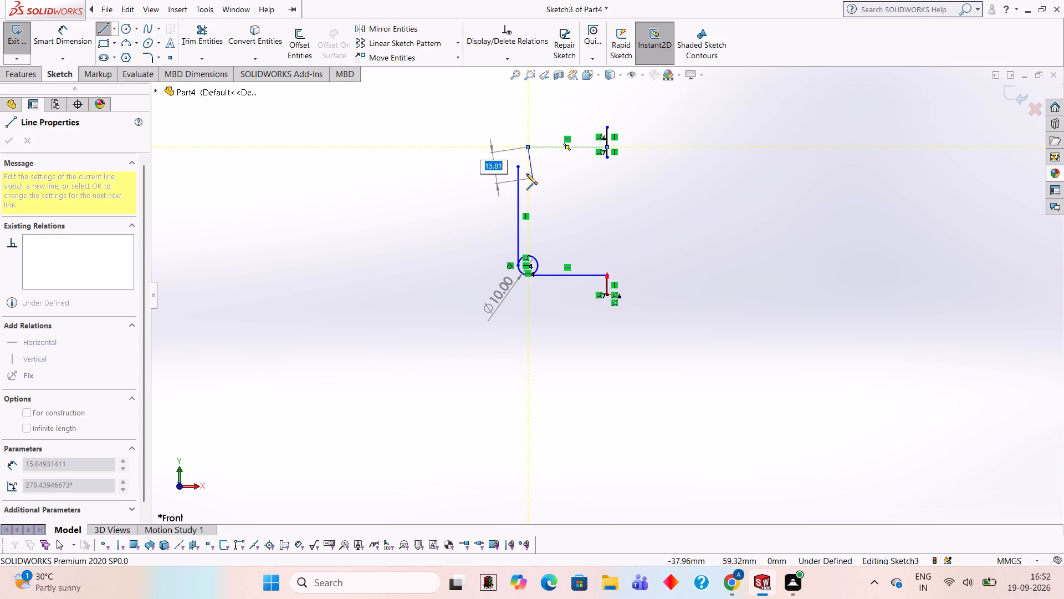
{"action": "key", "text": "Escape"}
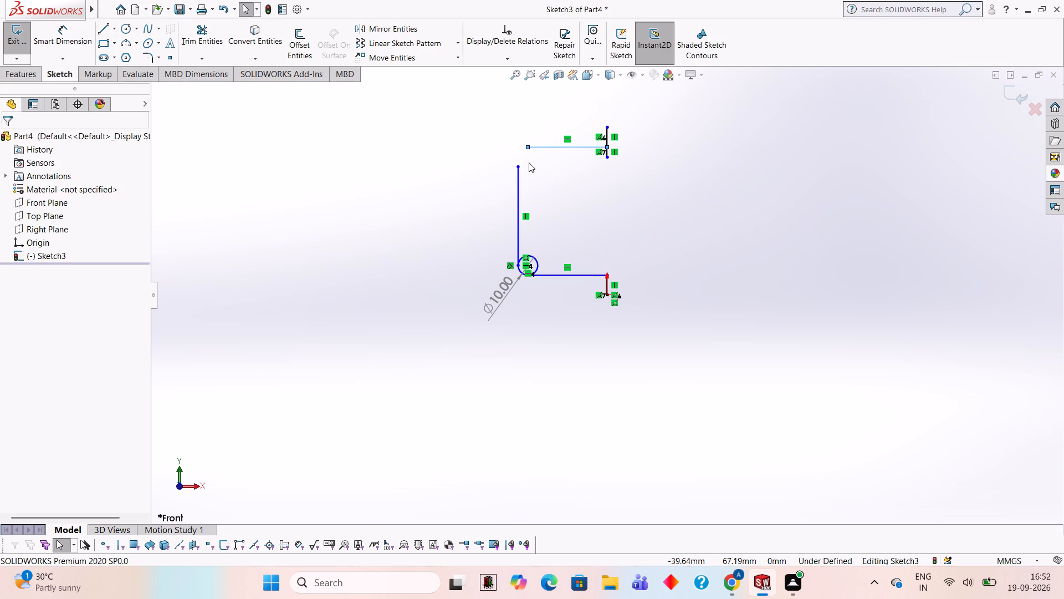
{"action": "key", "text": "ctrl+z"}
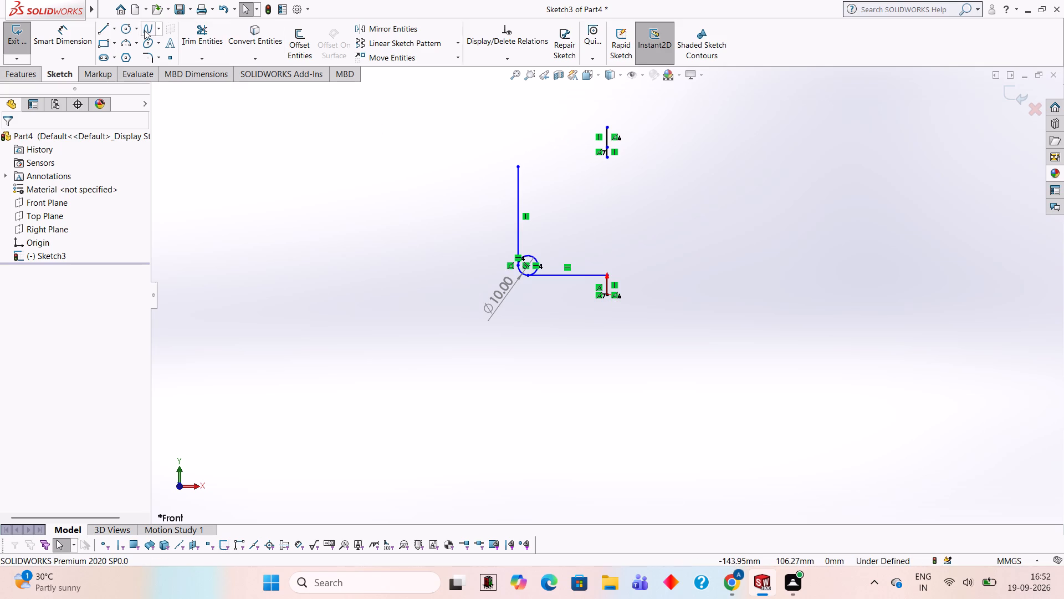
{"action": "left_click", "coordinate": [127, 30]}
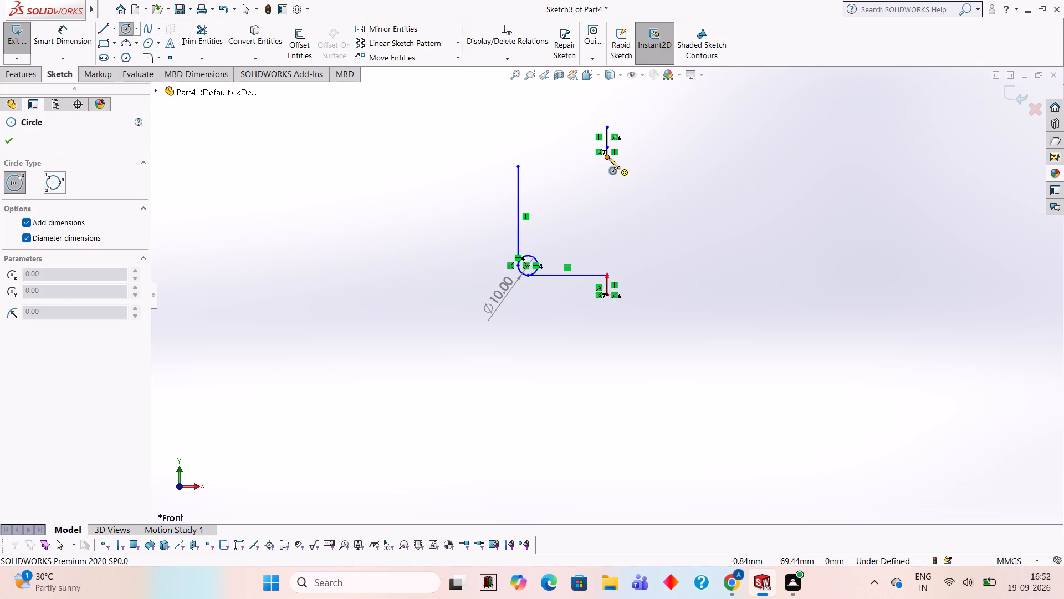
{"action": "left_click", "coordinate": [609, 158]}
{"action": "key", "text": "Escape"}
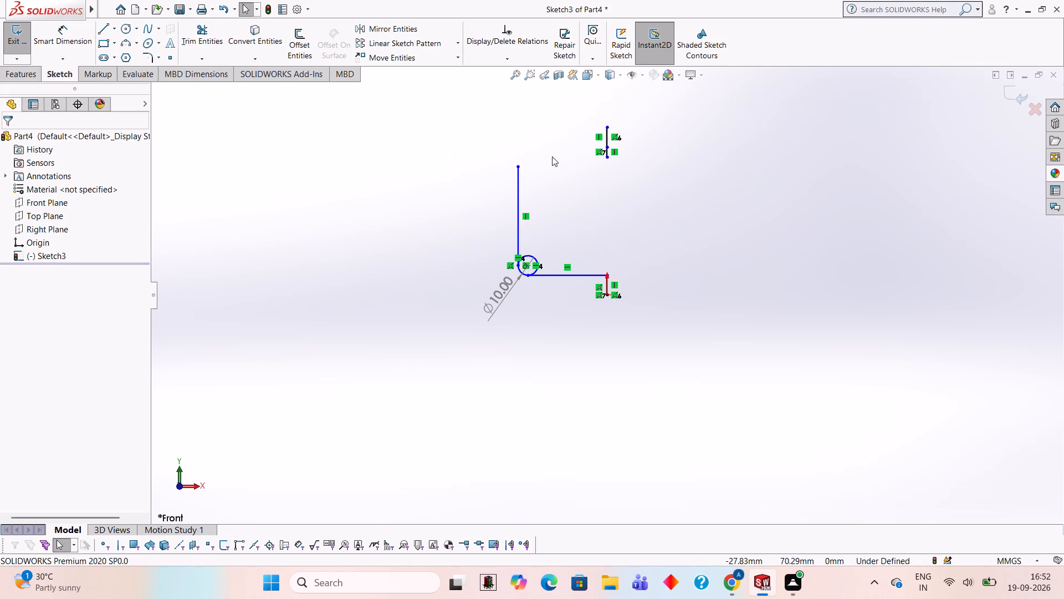
Sketch a 40 mm horizontal helper line from the short vertical helper's lower end, ending directly above the lower circle's centre.
{"action": "left_click", "coordinate": [108, 33]}
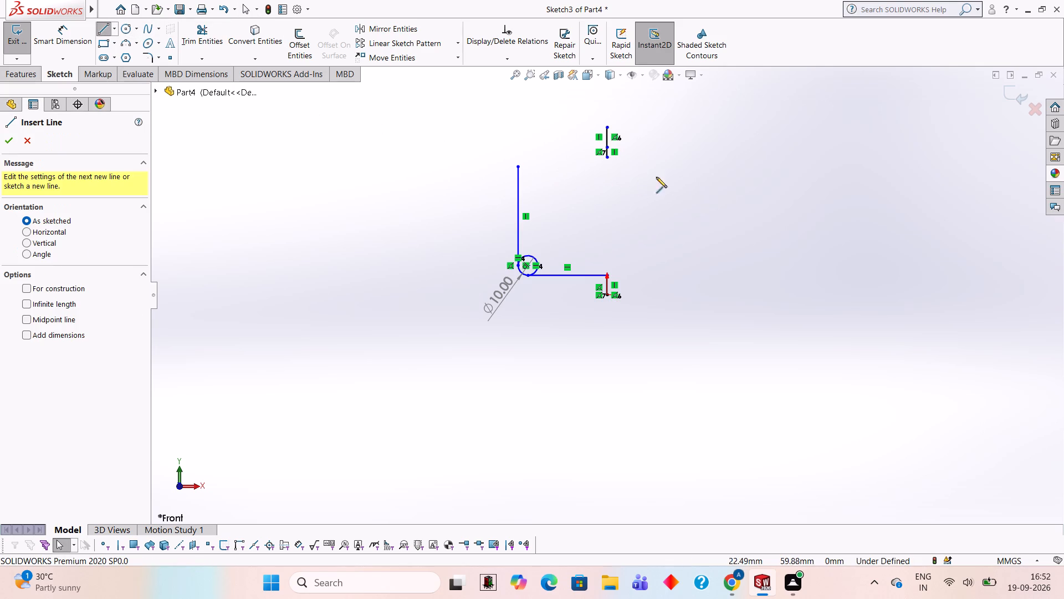
{"action": "left_click", "coordinate": [605, 155]}
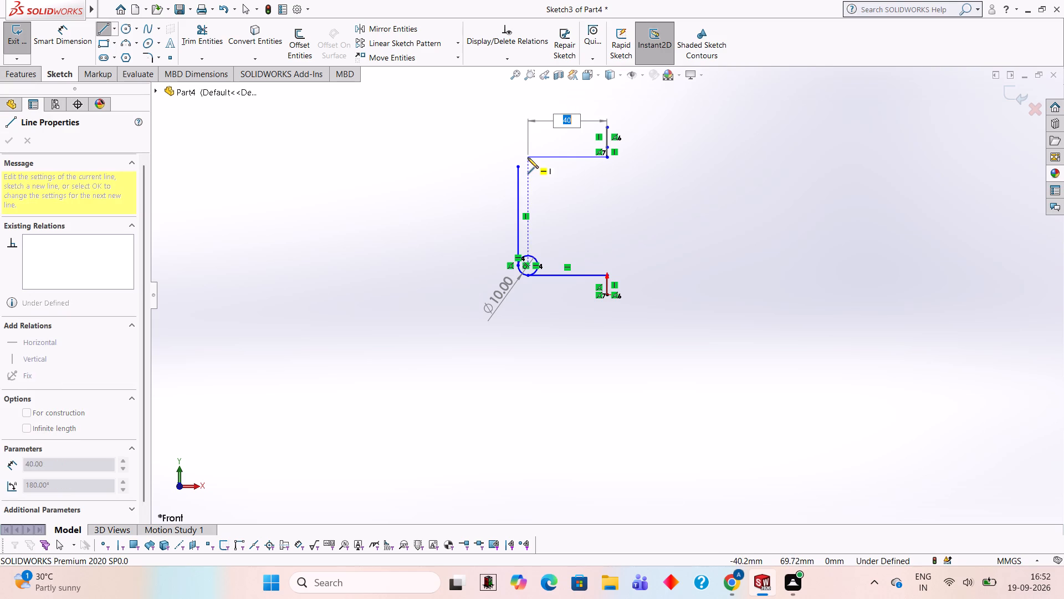
{"action": "left_click", "coordinate": [528, 158]}
{"action": "key", "text": "Escape"}
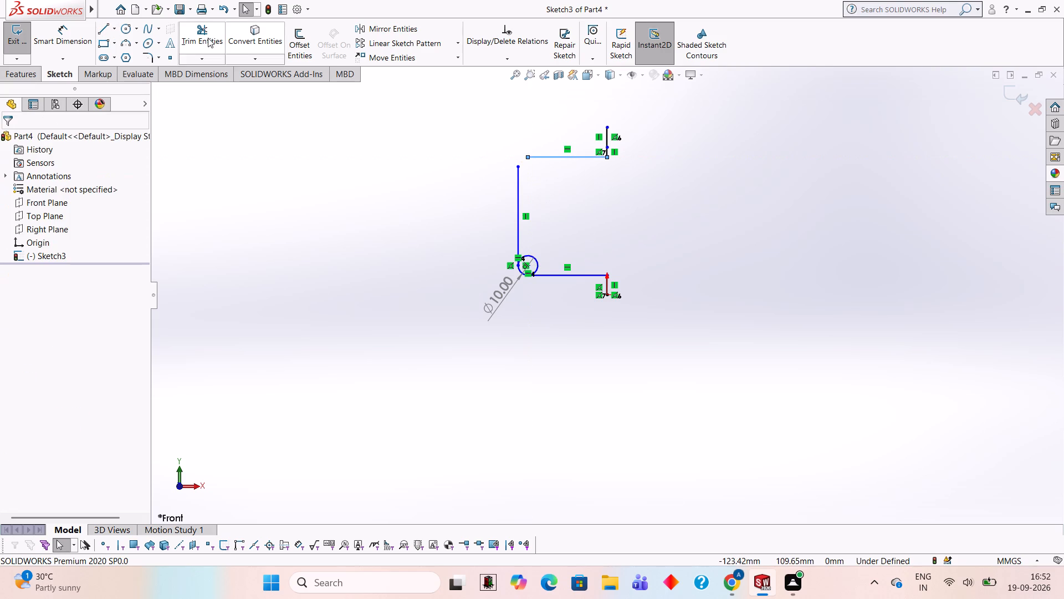
Sketch a 10 mm diameter circle centred on the free left end of the 40 mm helper line.
{"action": "left_click", "coordinate": [131, 33]}
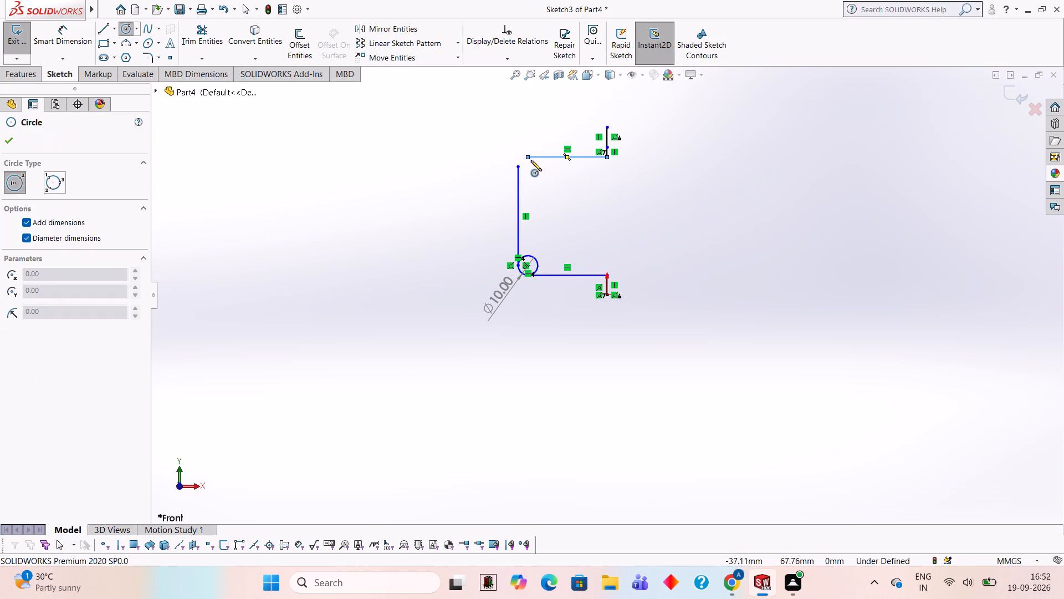
{"action": "left_click", "coordinate": [528, 158]}
{"action": "type", "text": "10"}
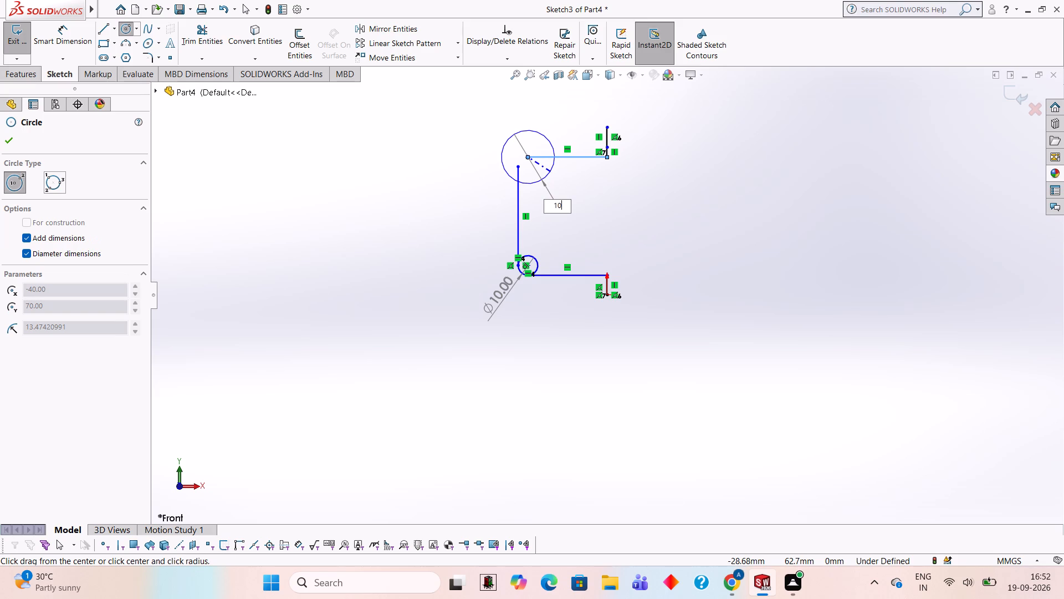
{"action": "key", "text": "Return"}
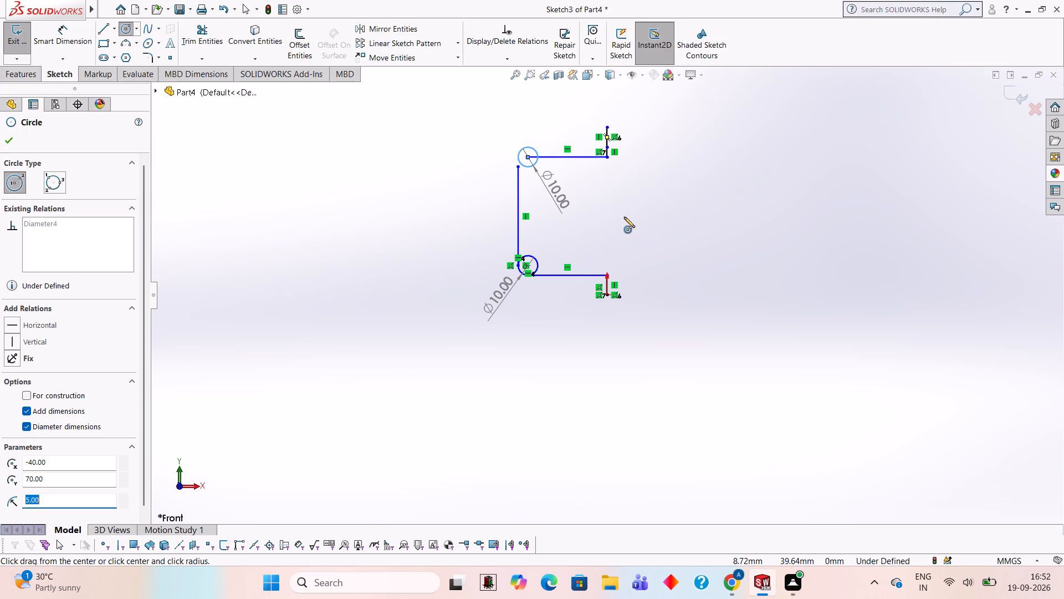
Sketch a 40 mm horizontal line from the top of the short vertical helper line to the upper circle's topmost point.
{"action": "left_click", "coordinate": [104, 31]}
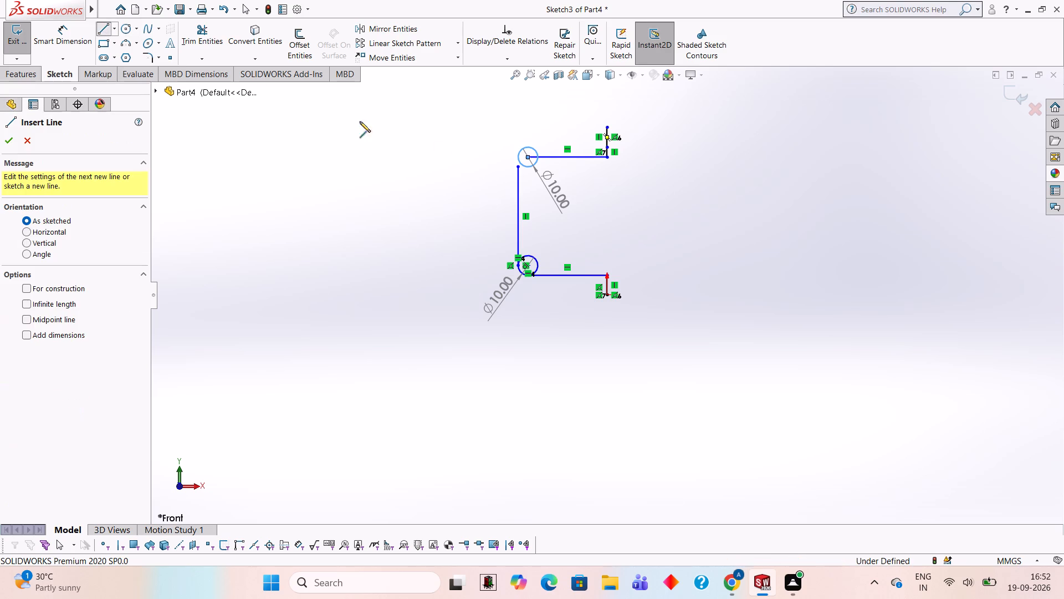
{"action": "left_click", "coordinate": [609, 147]}
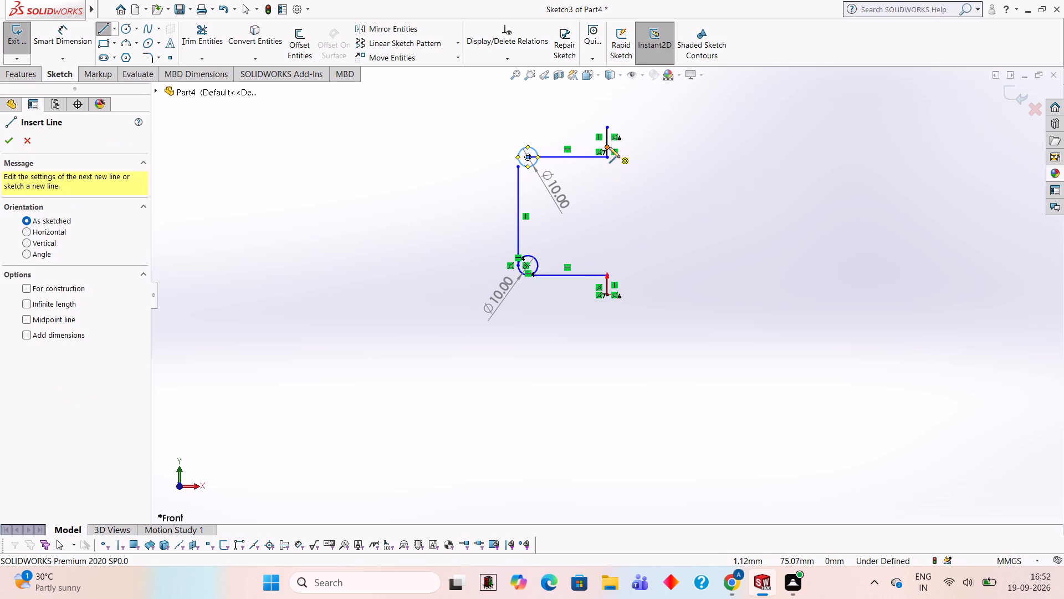
{"action": "left_click", "coordinate": [526, 147]}
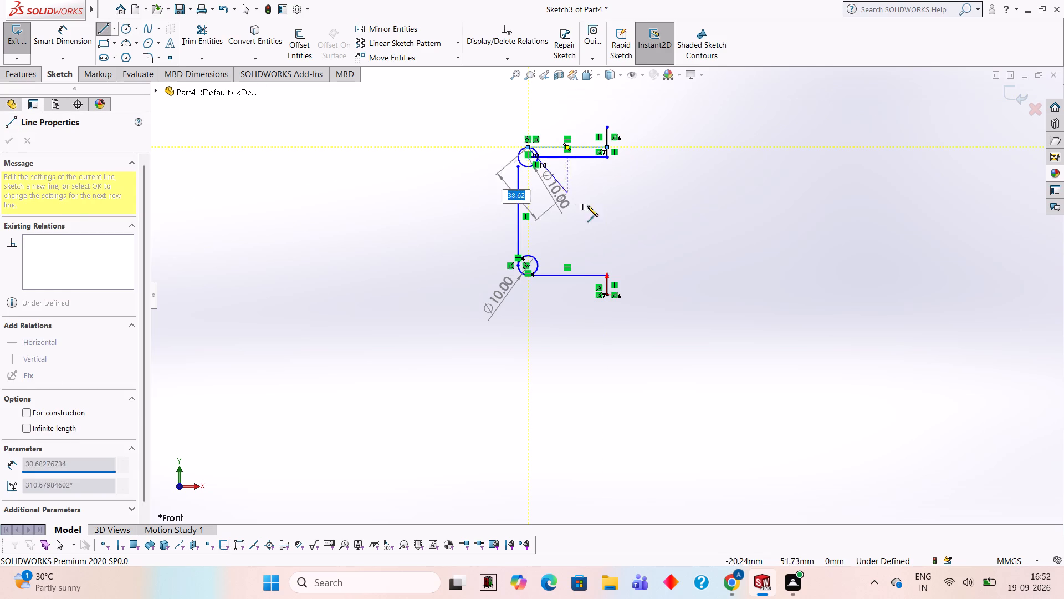
{"action": "key", "text": "Escape"}
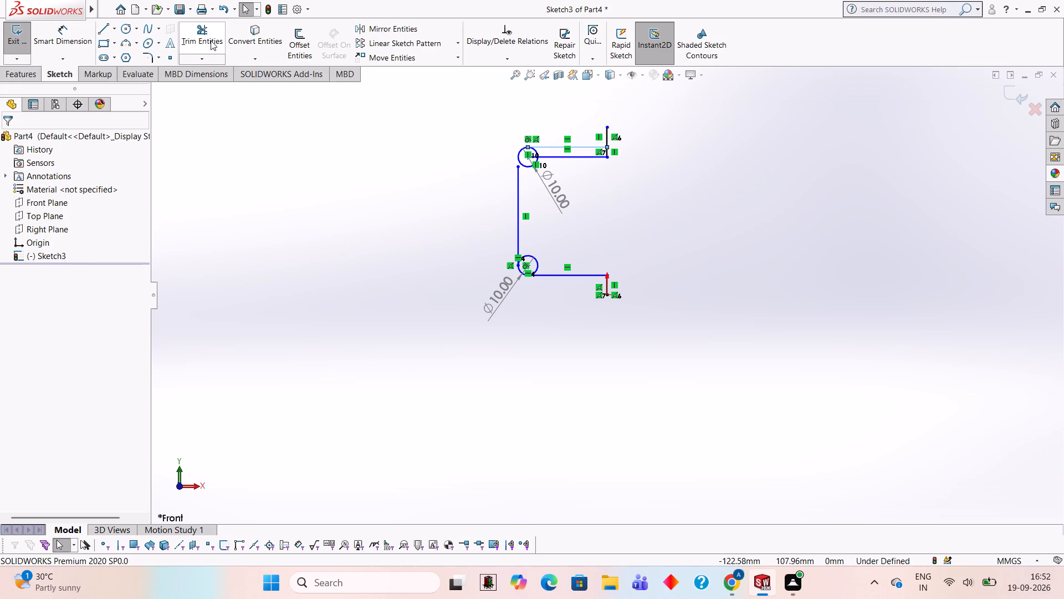
Trim away the horizontal helper line between the upper circle and the short vertical helper line.
{"action": "left_click", "coordinate": [213, 42]}
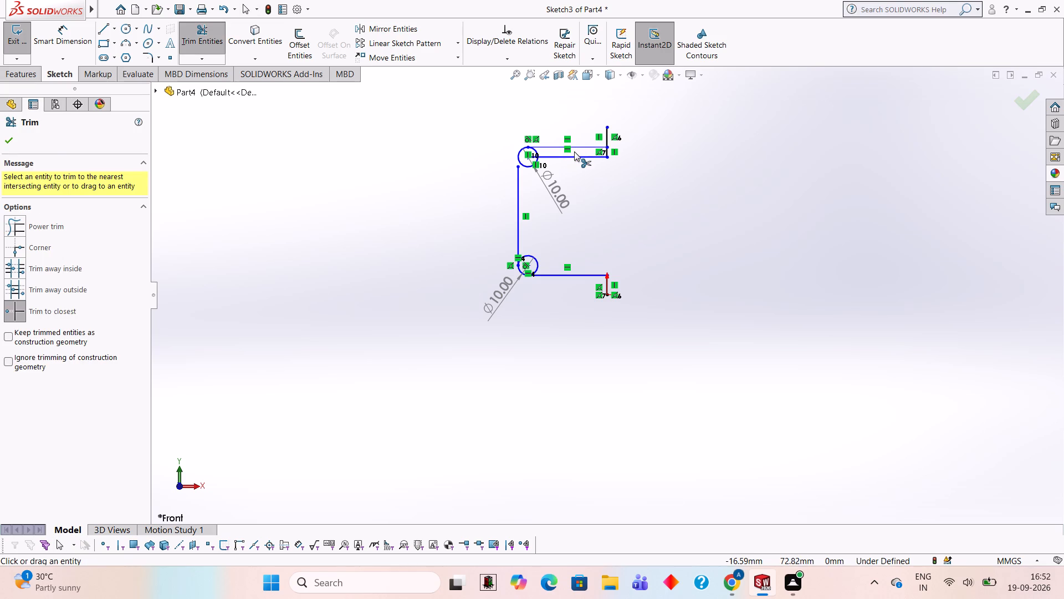
{"action": "left_click", "coordinate": [578, 158]}
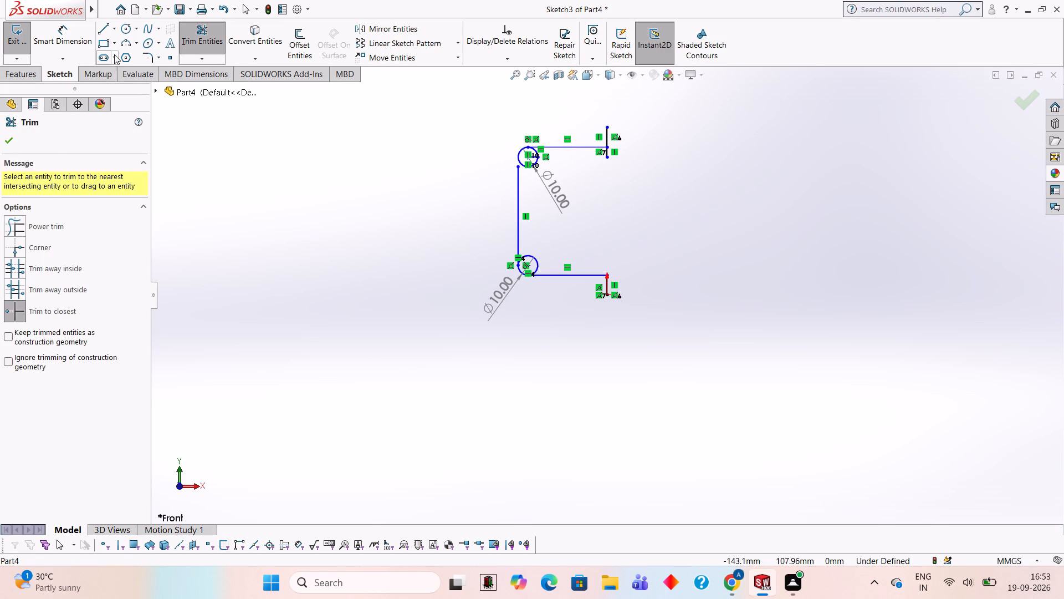
{"action": "left_click", "coordinate": [106, 24]}
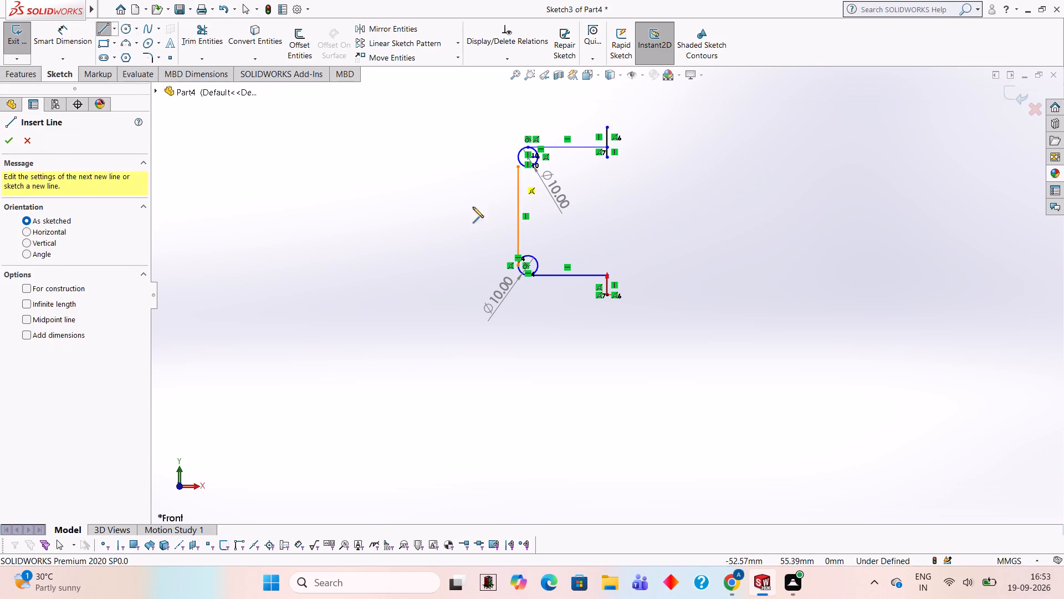
{"action": "key", "text": "Escape"}
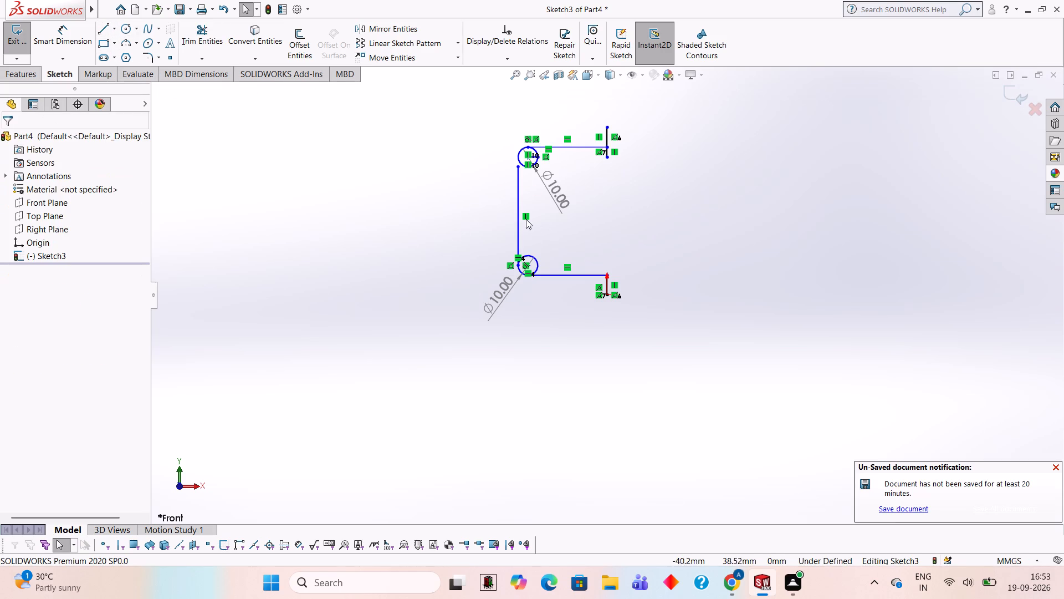
Delete the tall vertical line between the upper and lower circles.
{"action": "left_click", "coordinate": [520, 219]}
{"action": "key", "text": "Delete"}
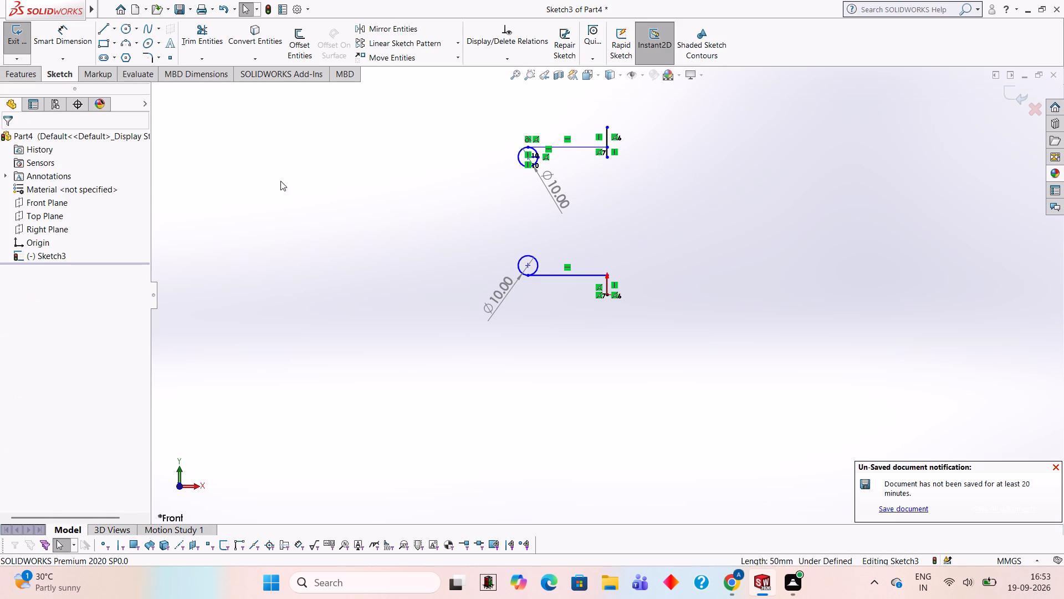
Sketch a vertical line joining the leftmost points of the upper and lower 10 mm circles.
{"action": "left_click", "coordinate": [108, 23]}
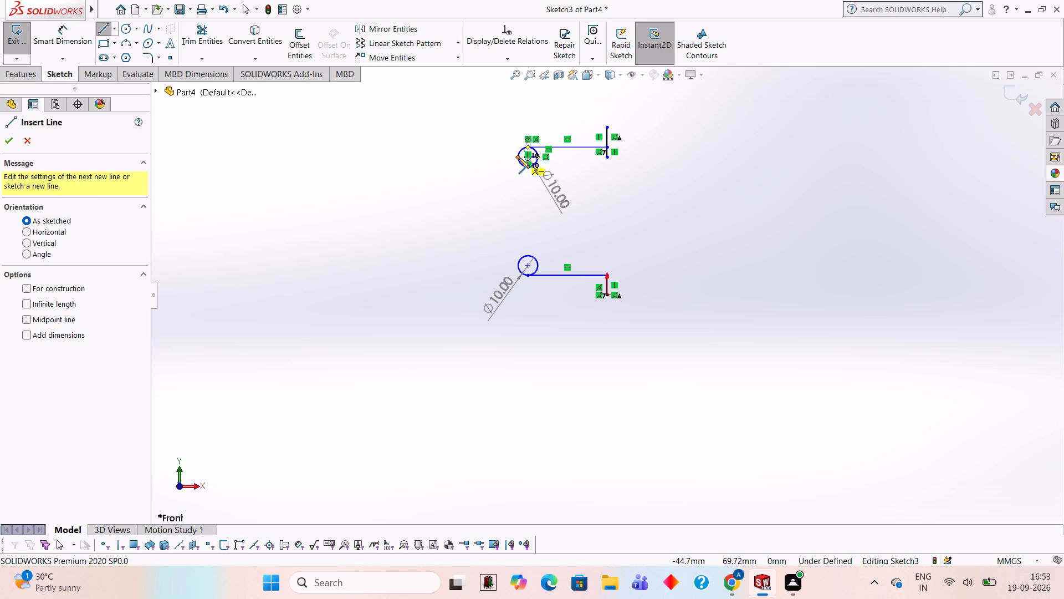
{"action": "left_click", "coordinate": [519, 157]}
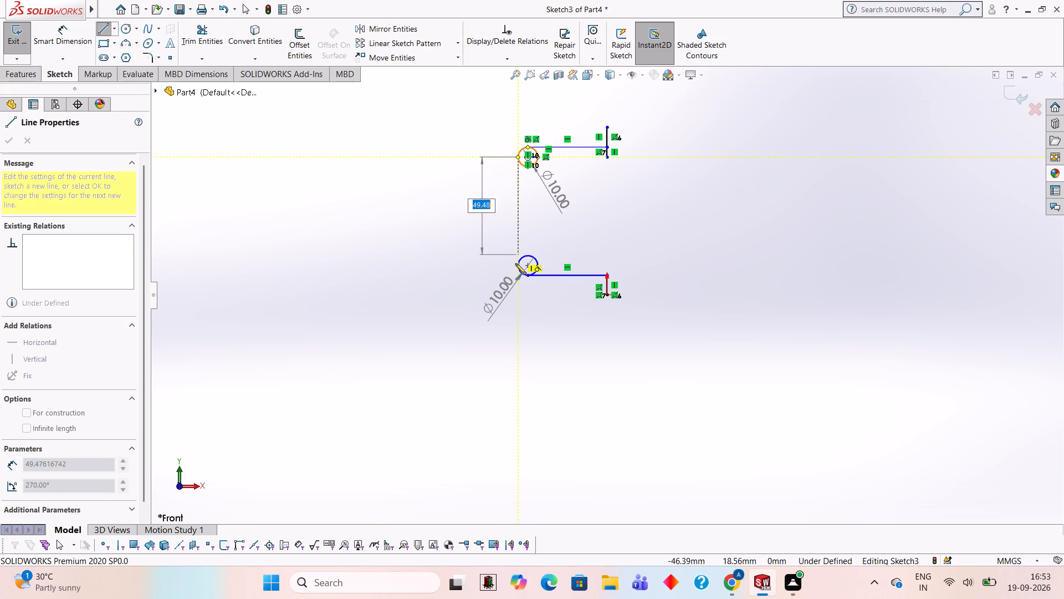
{"action": "left_click", "coordinate": [518, 268]}
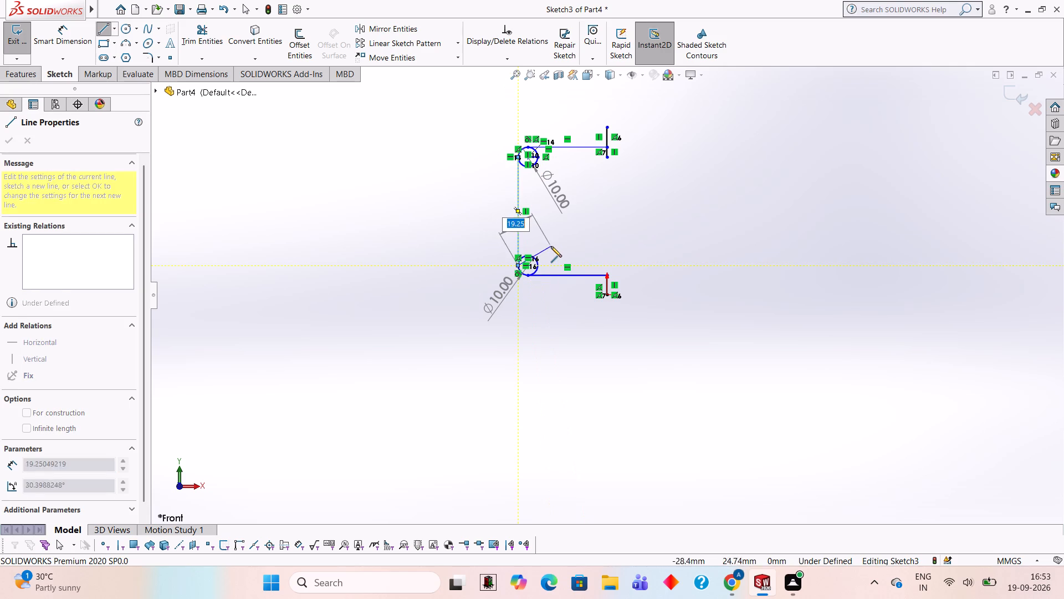
{"action": "key", "text": "Escape"}
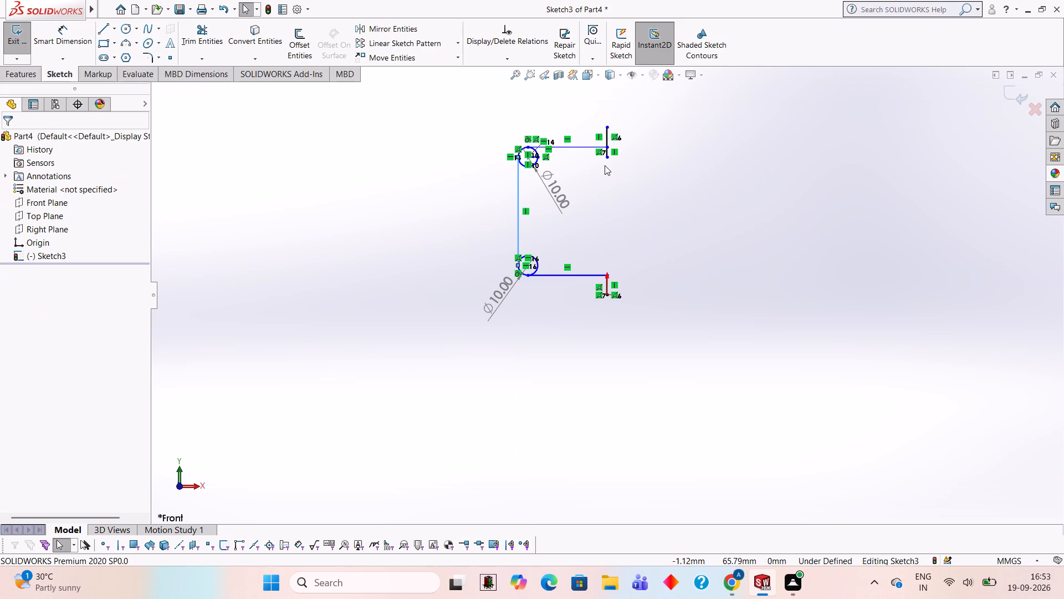
Trim both circles to their outer corner arcs and remove the vertical stub below the upper horizontal line.
{"action": "left_click", "coordinate": [201, 34]}
{"action": "left_click", "coordinate": [538, 161]}
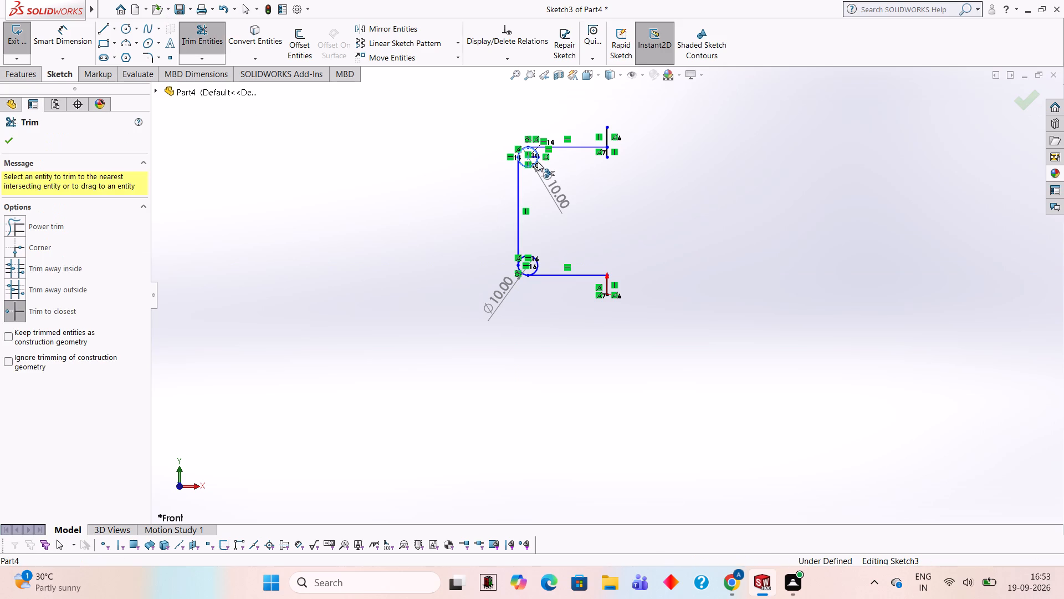
{"action": "left_click", "coordinate": [534, 159]}
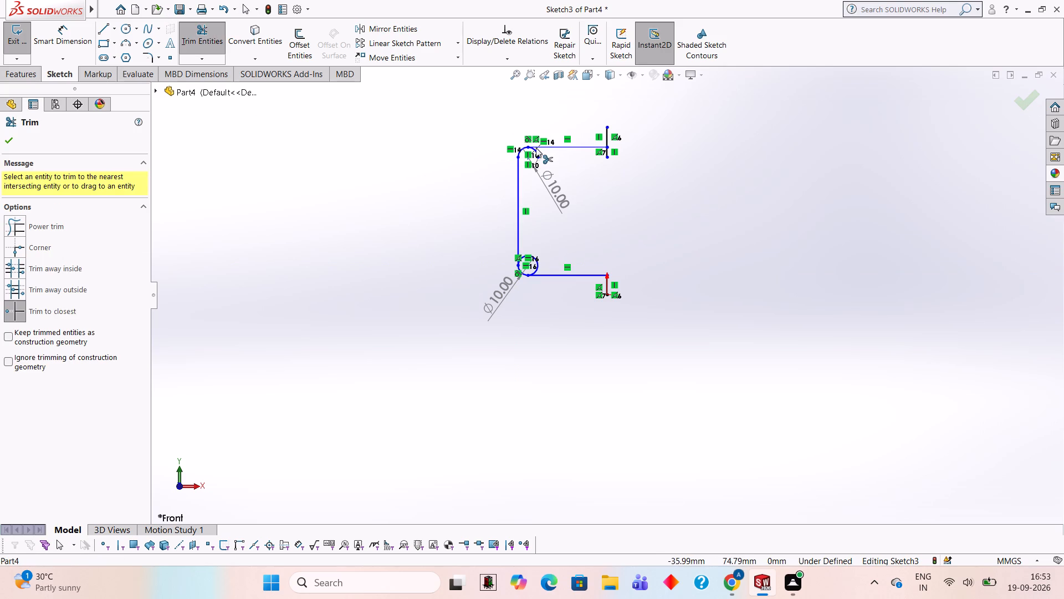
{"action": "left_click", "coordinate": [538, 155]}
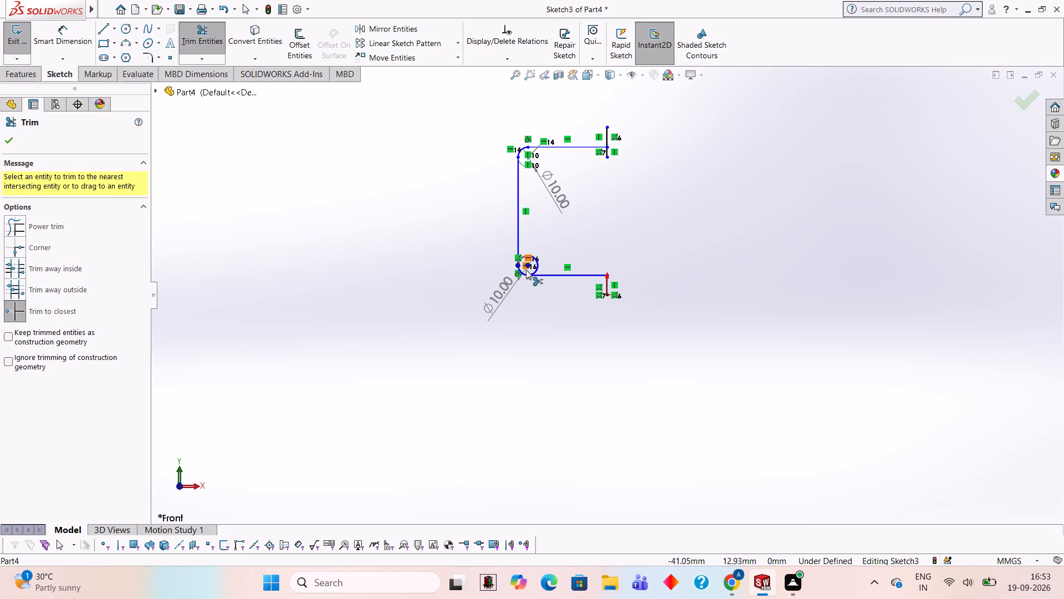
{"action": "left_click", "coordinate": [539, 263]}
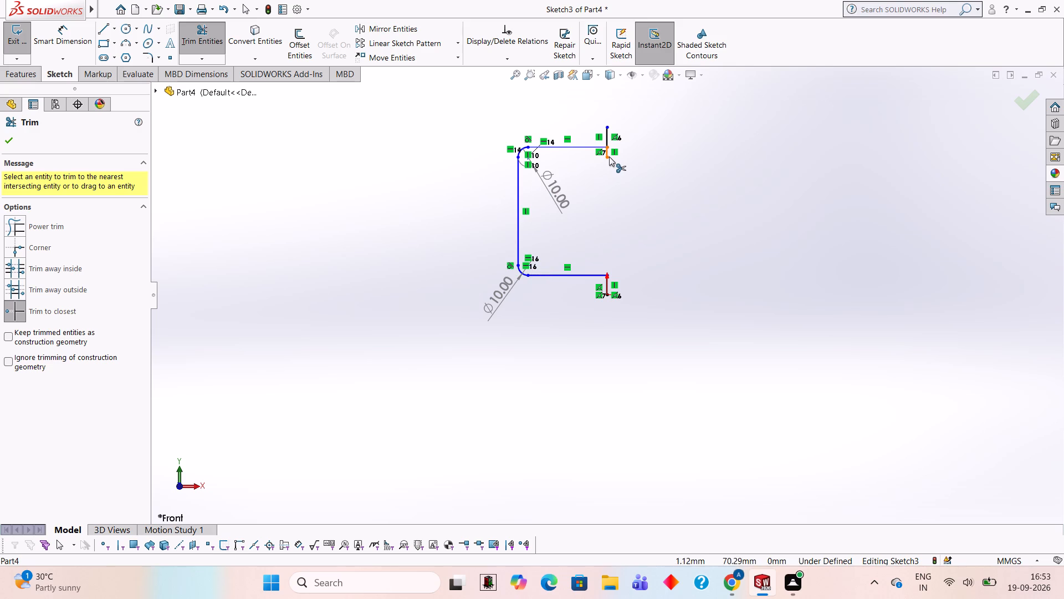
{"action": "left_click", "coordinate": [609, 156]}
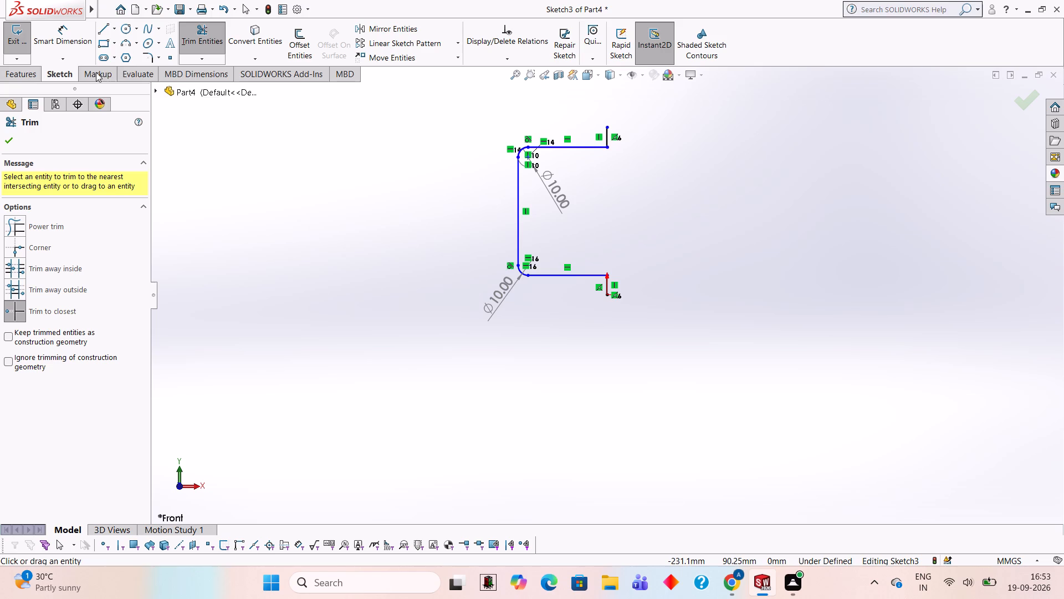
Close the profile with a 10 mm horizontal line from the upper tab's top, a vertical line down, and a horizontal line to the lower tab's bottom end.
{"action": "left_click", "coordinate": [103, 31]}
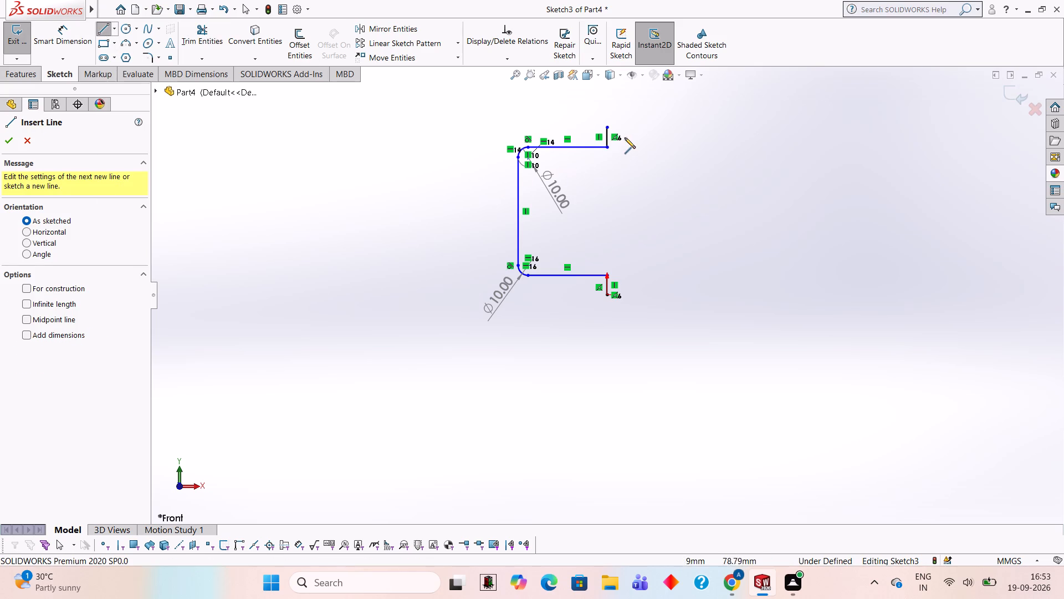
{"action": "left_click", "coordinate": [608, 128]}
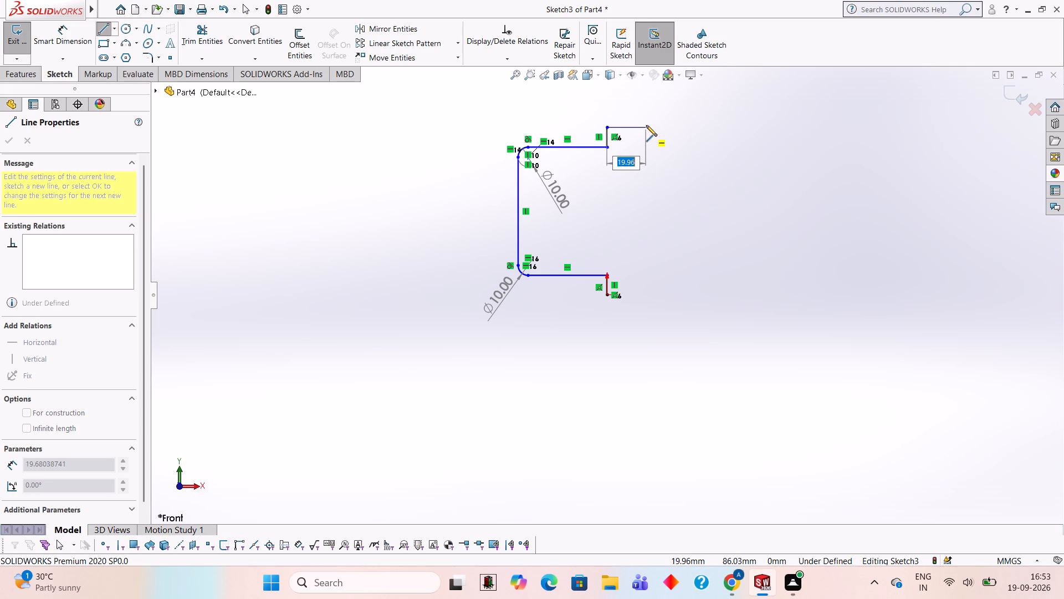
{"action": "type", "text": "10"}
{"action": "key", "text": "Return"}
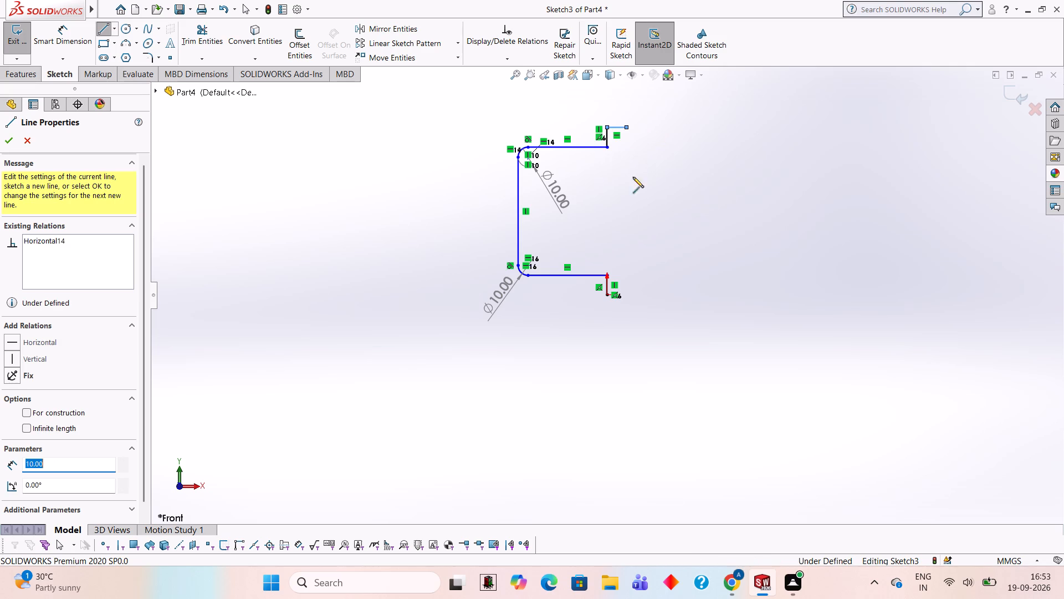
{"action": "left_click", "coordinate": [627, 295]}
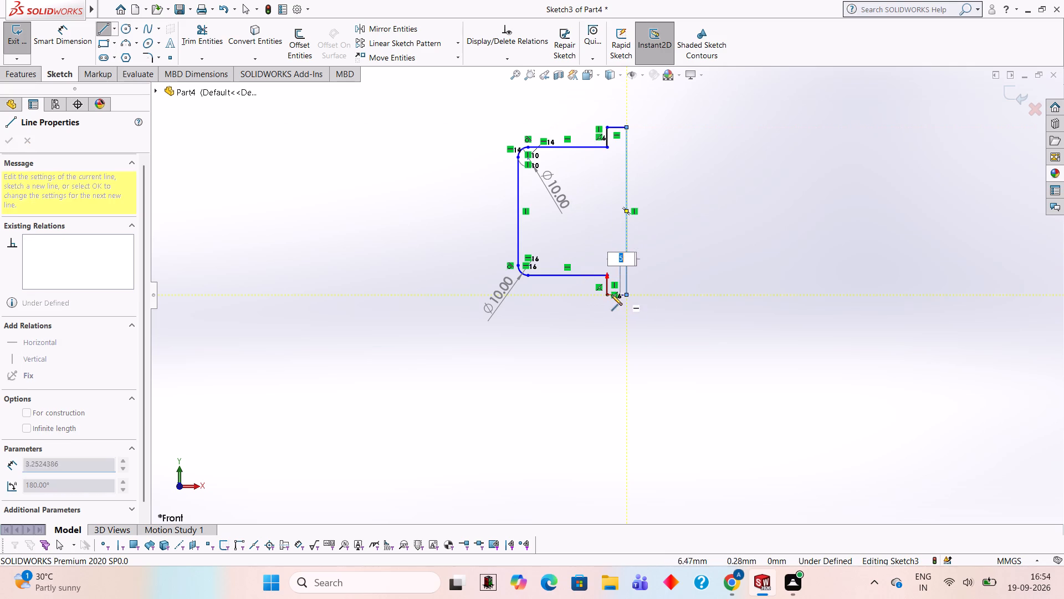
{"action": "left_click", "coordinate": [607, 293]}
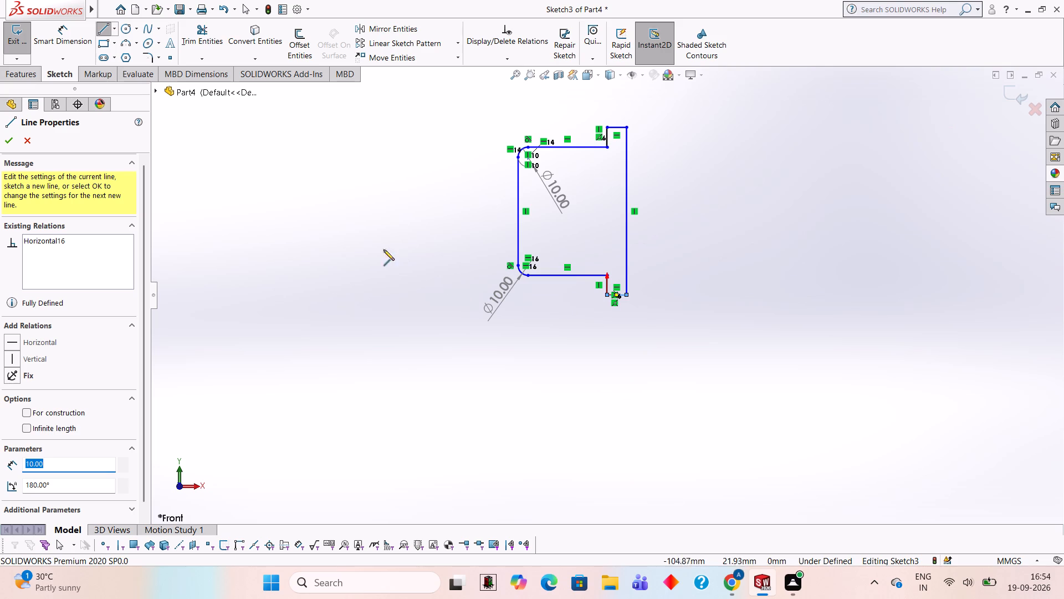
Extrude the closed profile as a blind boss 10 mm deep.
{"action": "left_click", "coordinate": [30, 77]}
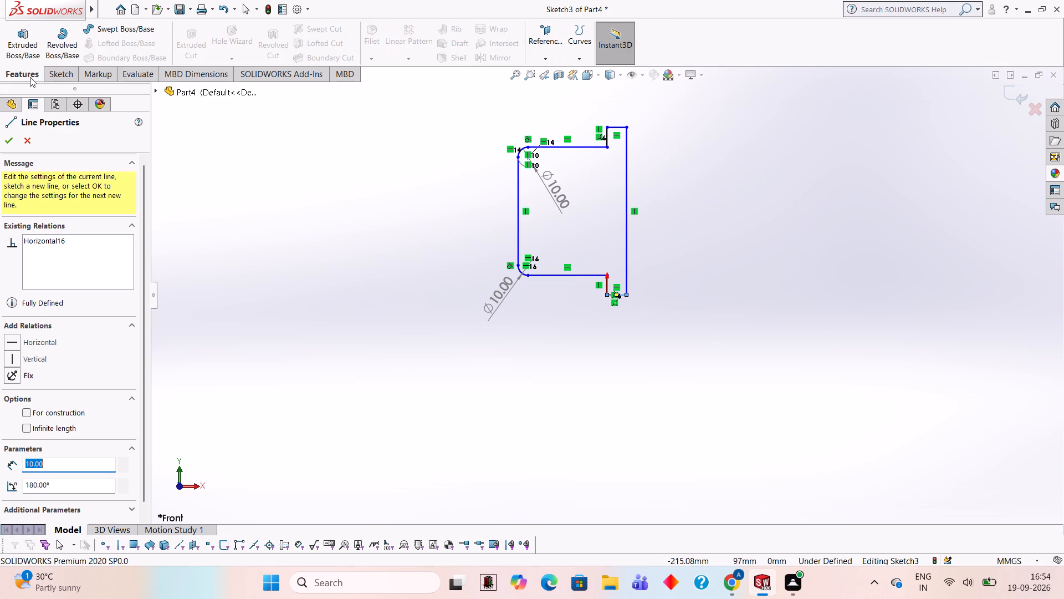
{"action": "left_click", "coordinate": [32, 48]}
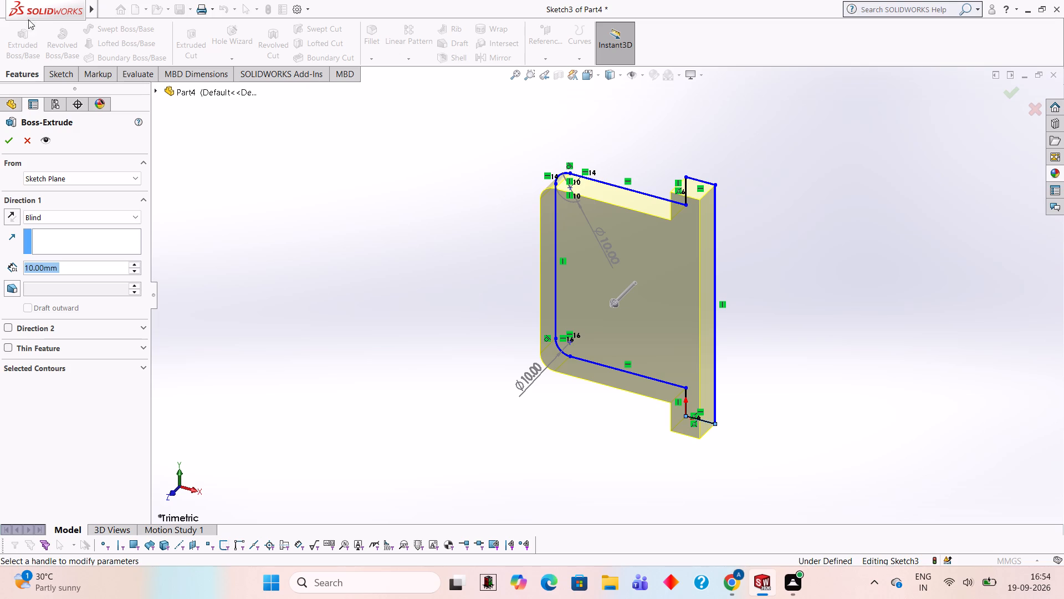
{"action": "left_click", "coordinate": [8, 143]}
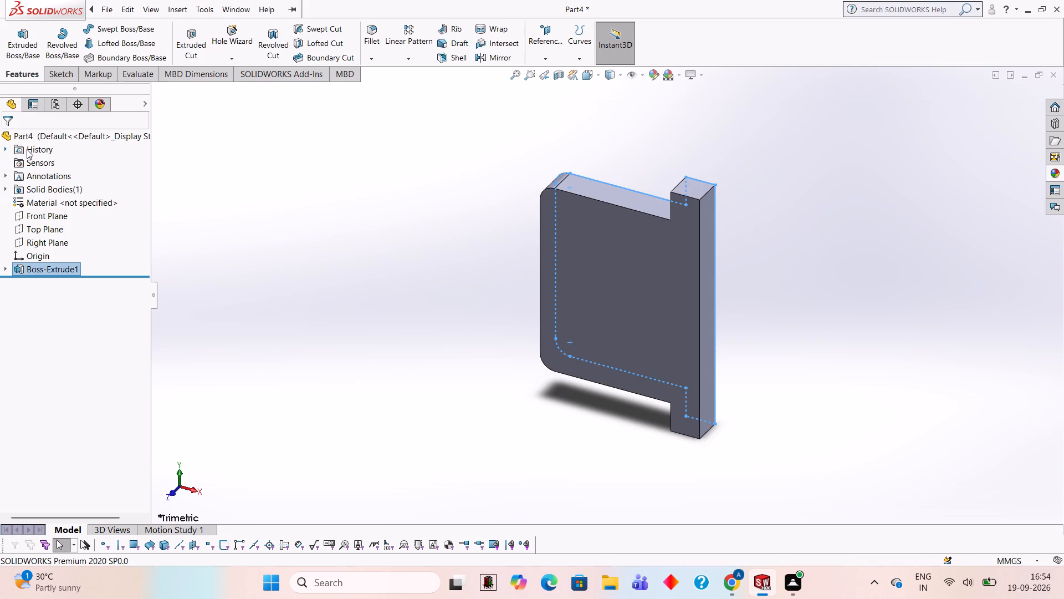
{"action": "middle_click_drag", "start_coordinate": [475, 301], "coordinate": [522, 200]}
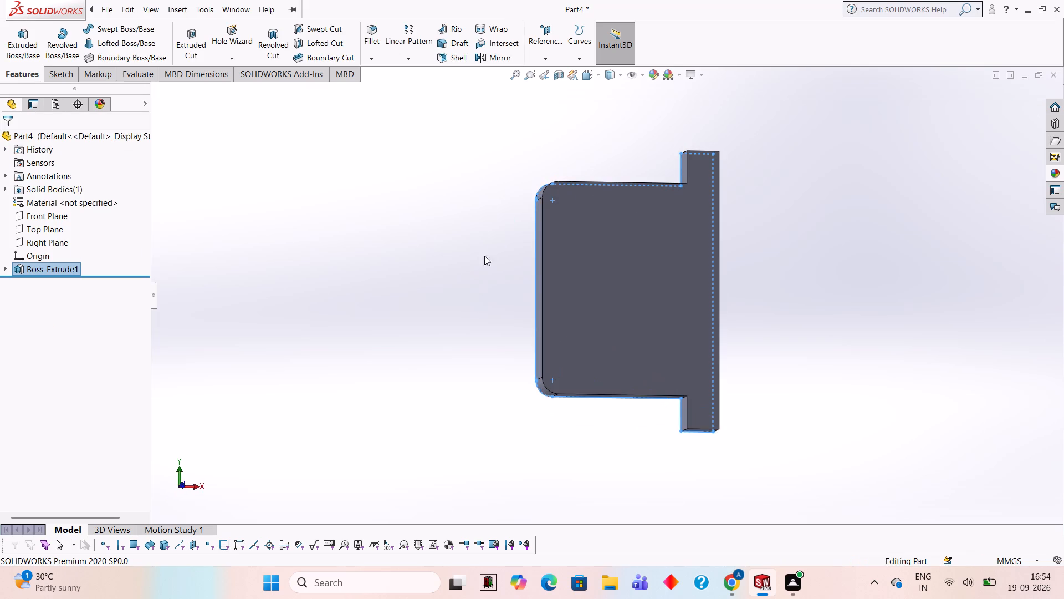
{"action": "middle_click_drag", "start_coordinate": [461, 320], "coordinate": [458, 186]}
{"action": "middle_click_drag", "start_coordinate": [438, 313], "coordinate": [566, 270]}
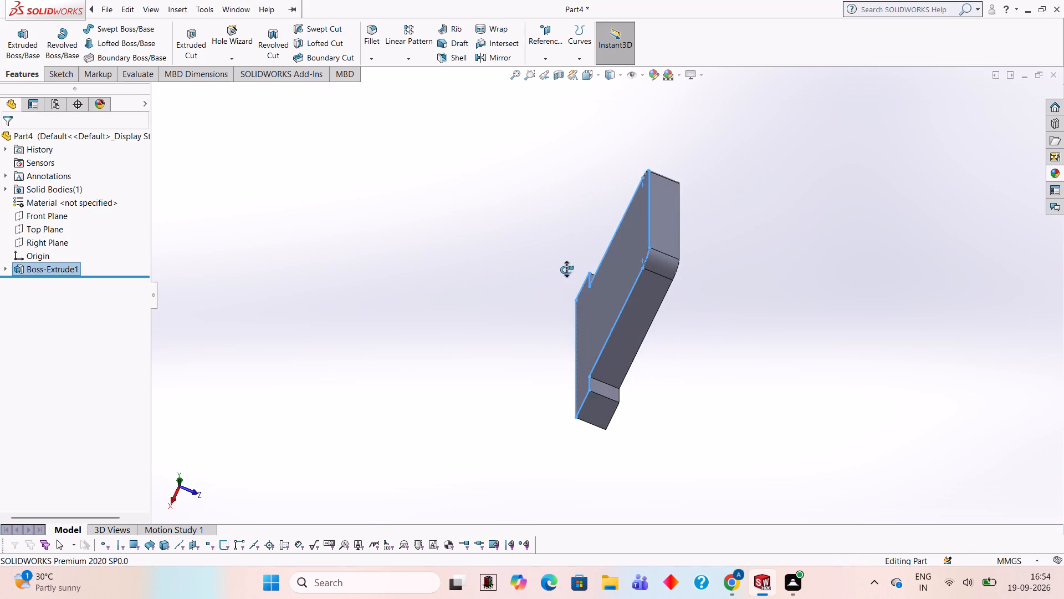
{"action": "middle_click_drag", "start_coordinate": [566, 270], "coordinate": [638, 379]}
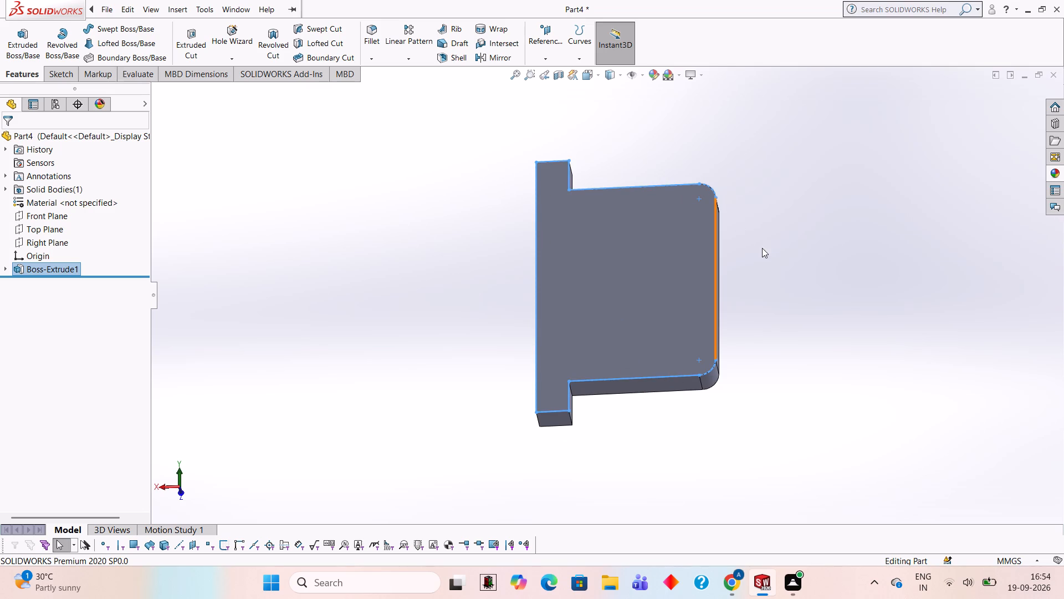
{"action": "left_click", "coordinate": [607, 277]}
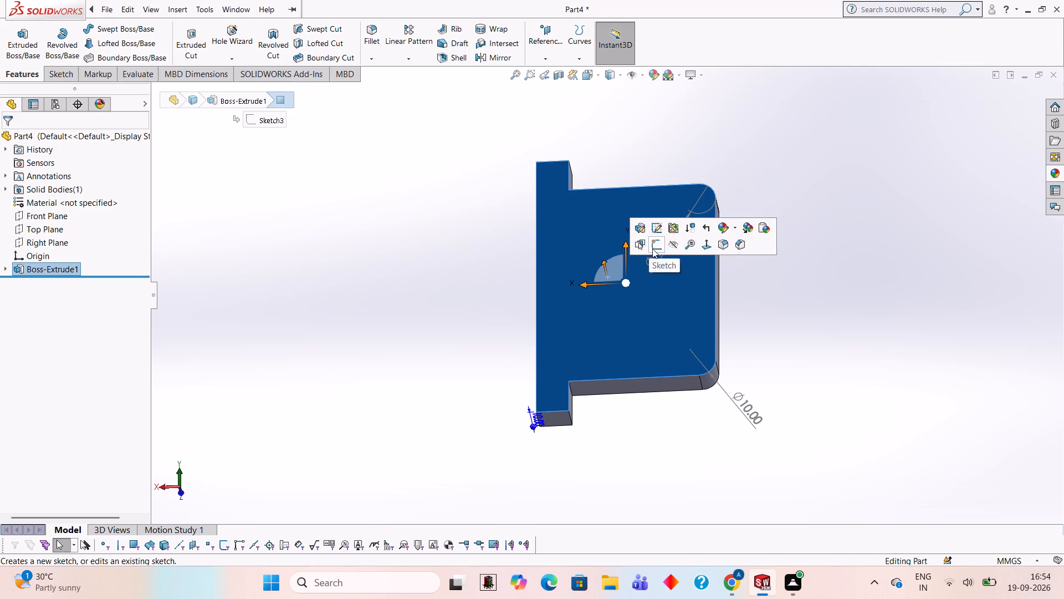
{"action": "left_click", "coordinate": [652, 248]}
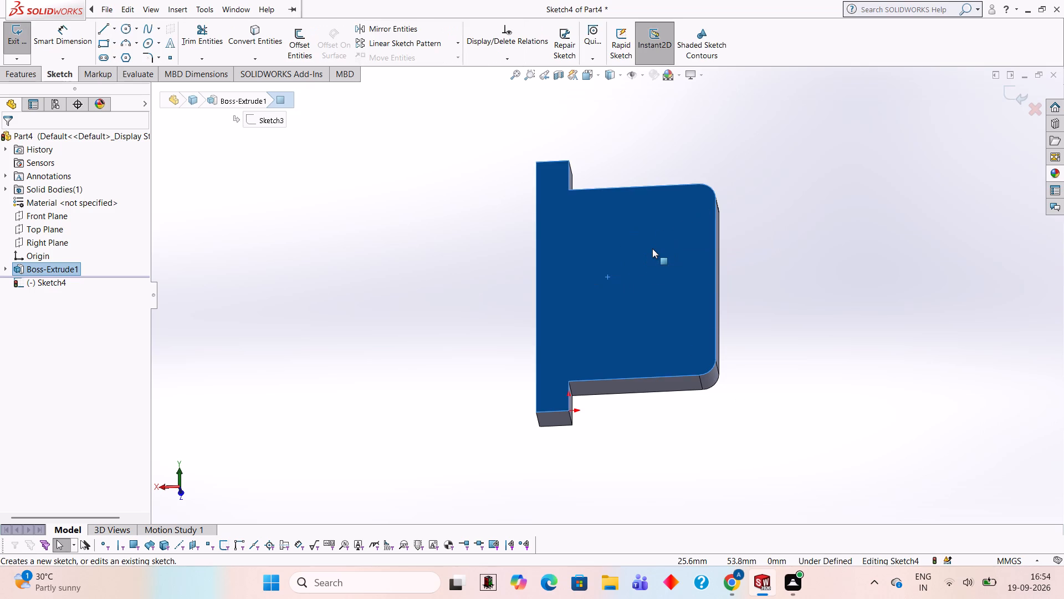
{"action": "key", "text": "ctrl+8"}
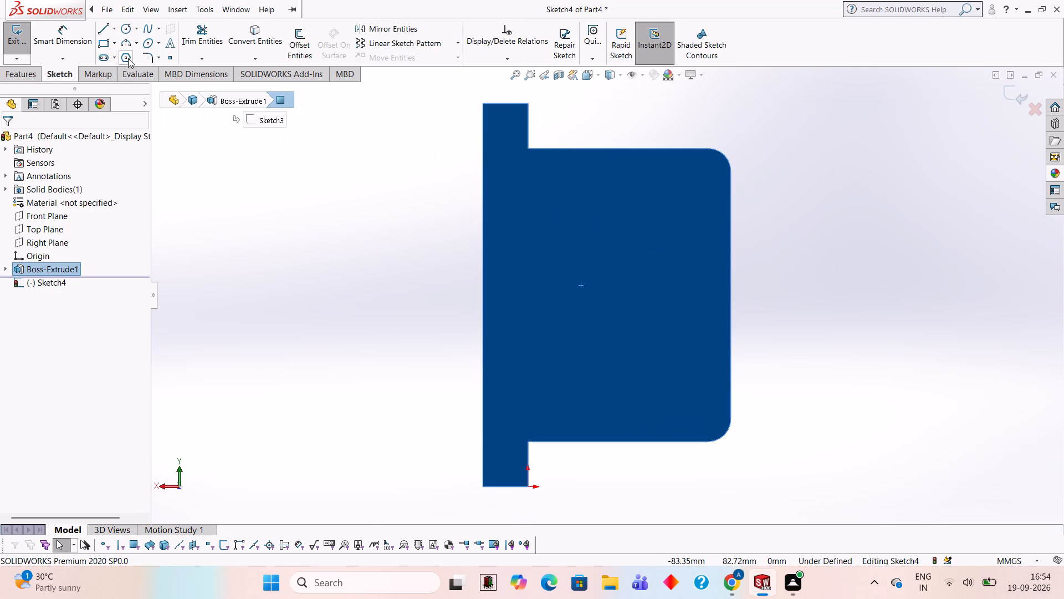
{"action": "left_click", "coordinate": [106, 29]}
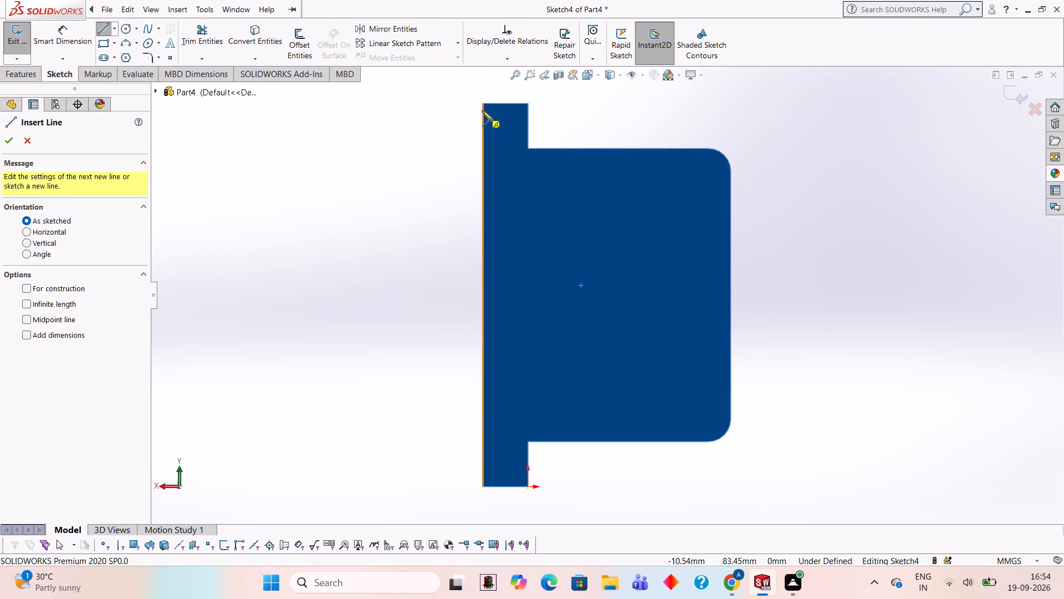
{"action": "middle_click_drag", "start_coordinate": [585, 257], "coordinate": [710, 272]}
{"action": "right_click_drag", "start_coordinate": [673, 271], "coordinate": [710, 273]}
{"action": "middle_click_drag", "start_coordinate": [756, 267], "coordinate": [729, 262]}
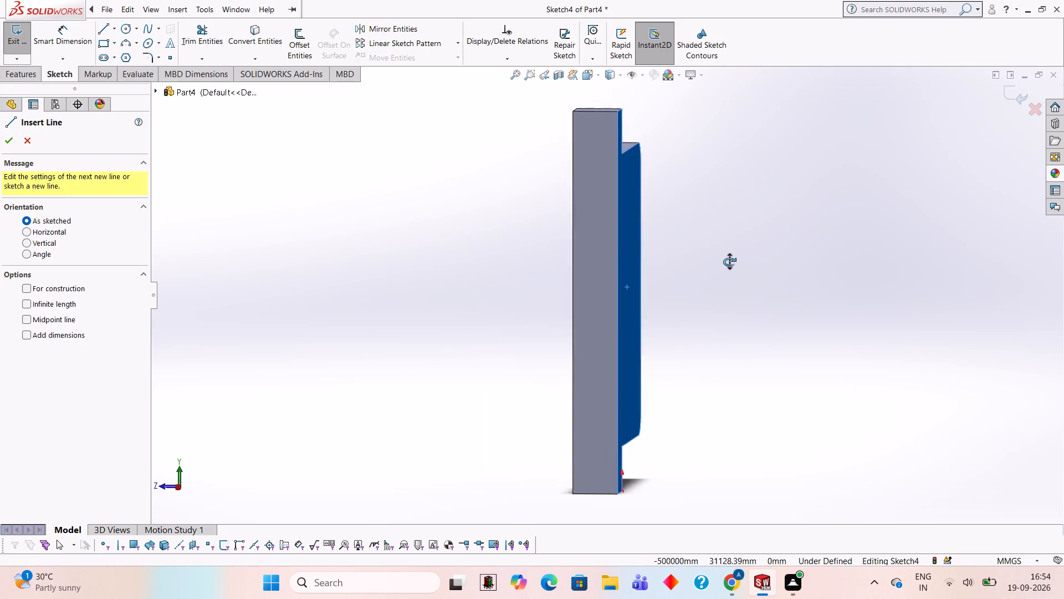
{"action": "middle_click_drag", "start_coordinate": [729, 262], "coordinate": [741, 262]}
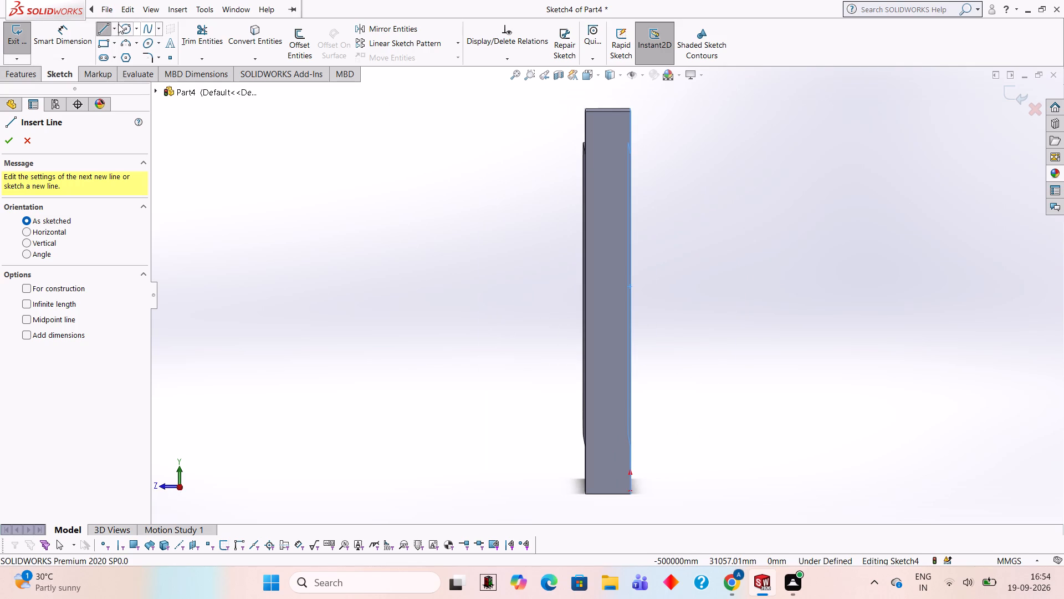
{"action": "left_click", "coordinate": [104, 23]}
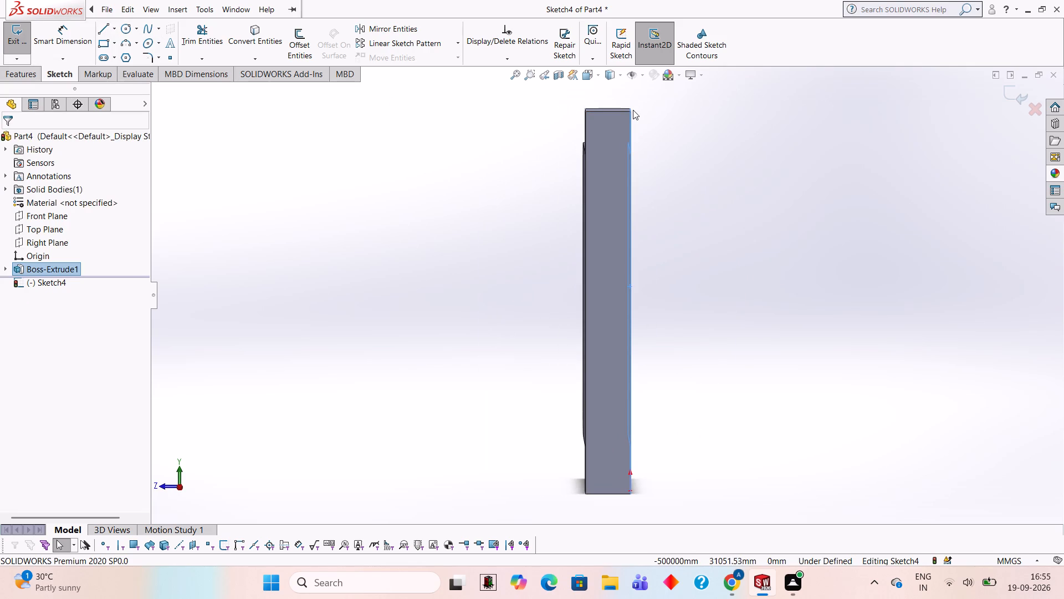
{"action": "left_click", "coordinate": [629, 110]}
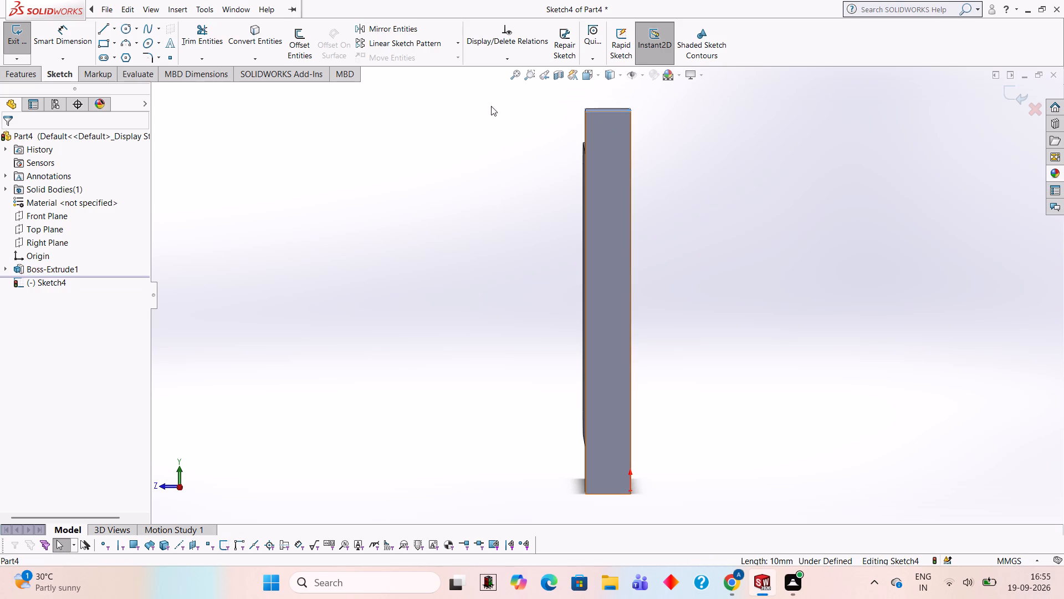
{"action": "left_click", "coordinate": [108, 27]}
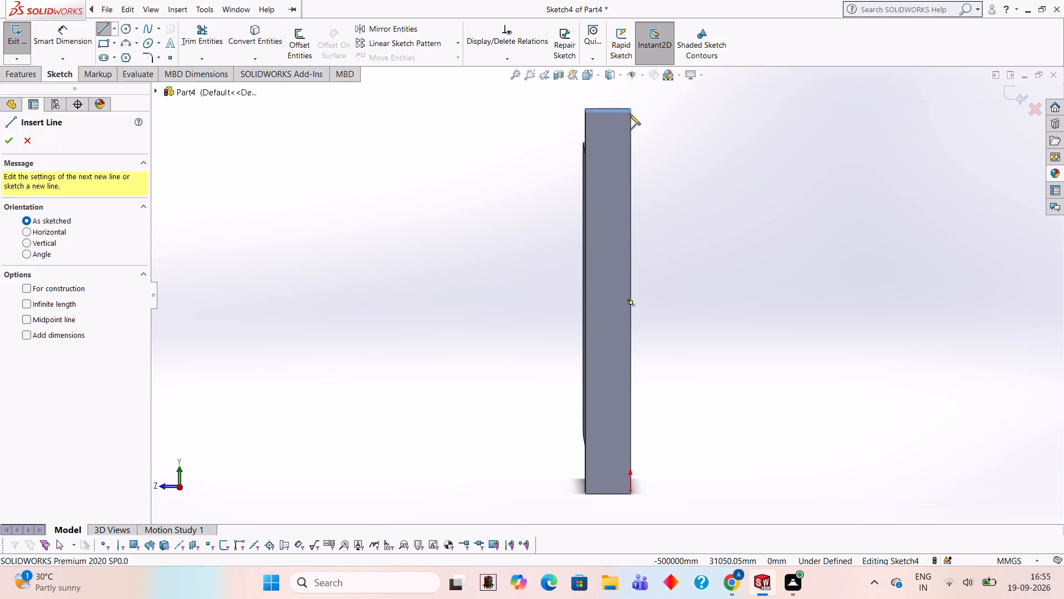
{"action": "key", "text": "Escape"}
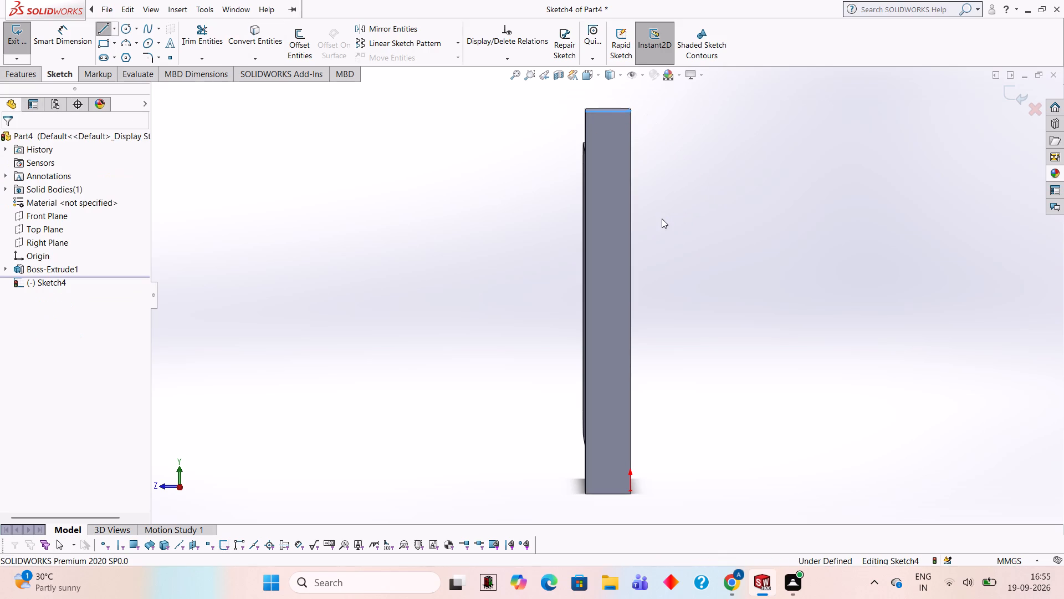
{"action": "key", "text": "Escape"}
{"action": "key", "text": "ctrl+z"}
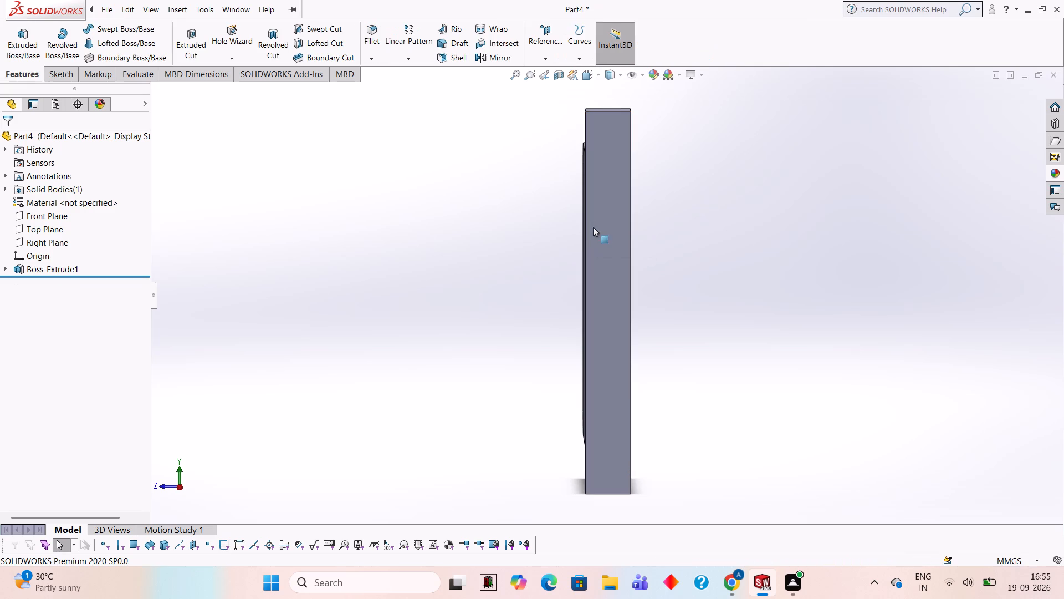
On the plate's long narrow side face, sketch a 10 mm square extending outward from the upper corner of the back edge.
{"action": "left_click", "coordinate": [602, 254]}
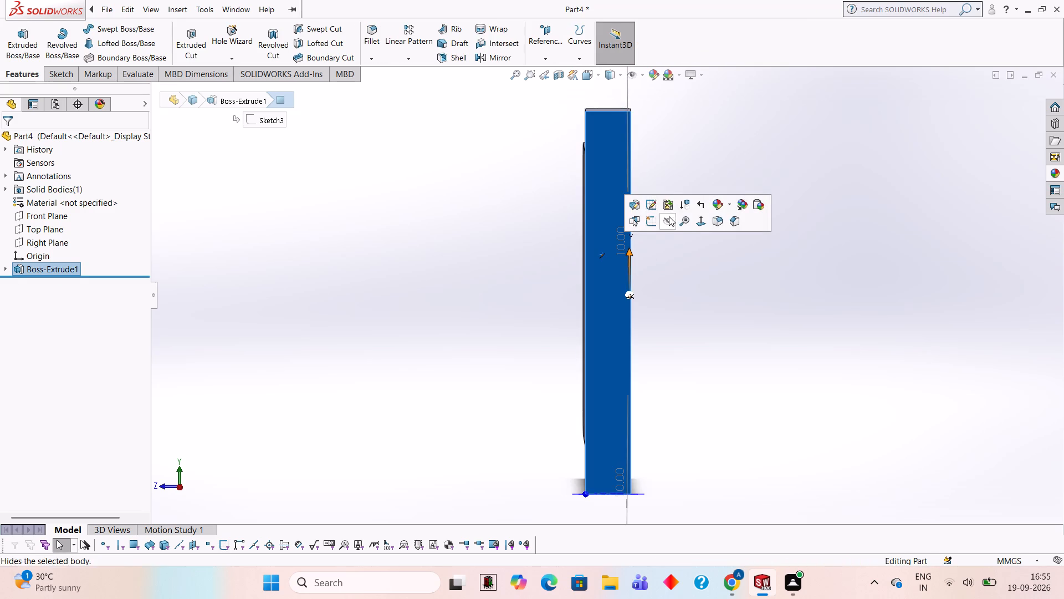
{"action": "left_click", "coordinate": [651, 216]}
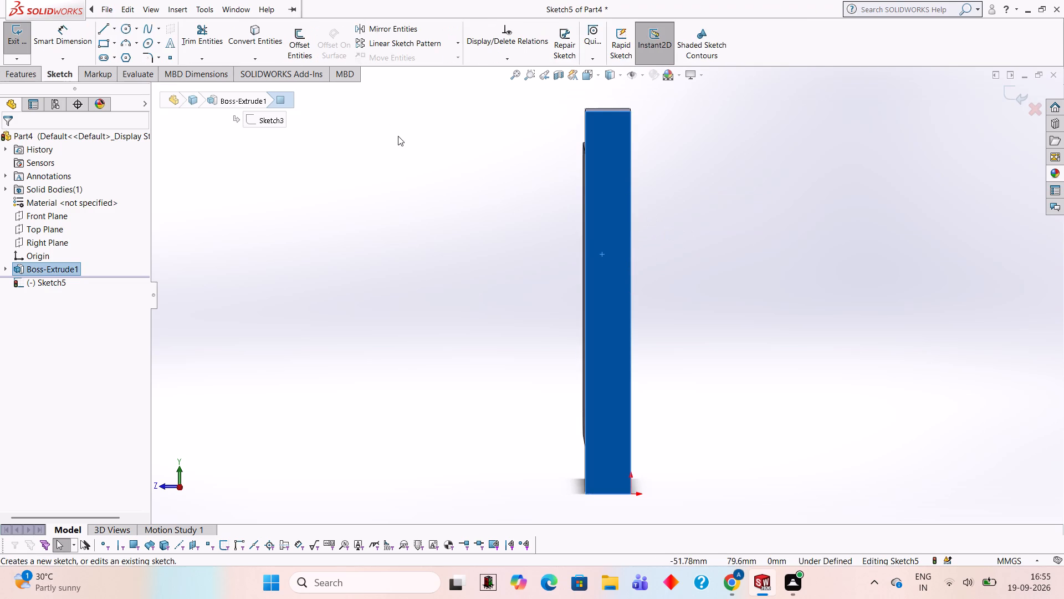
{"action": "left_click", "coordinate": [103, 18]}
{"action": "left_click", "coordinate": [103, 21]}
{"action": "left_click", "coordinate": [109, 31]}
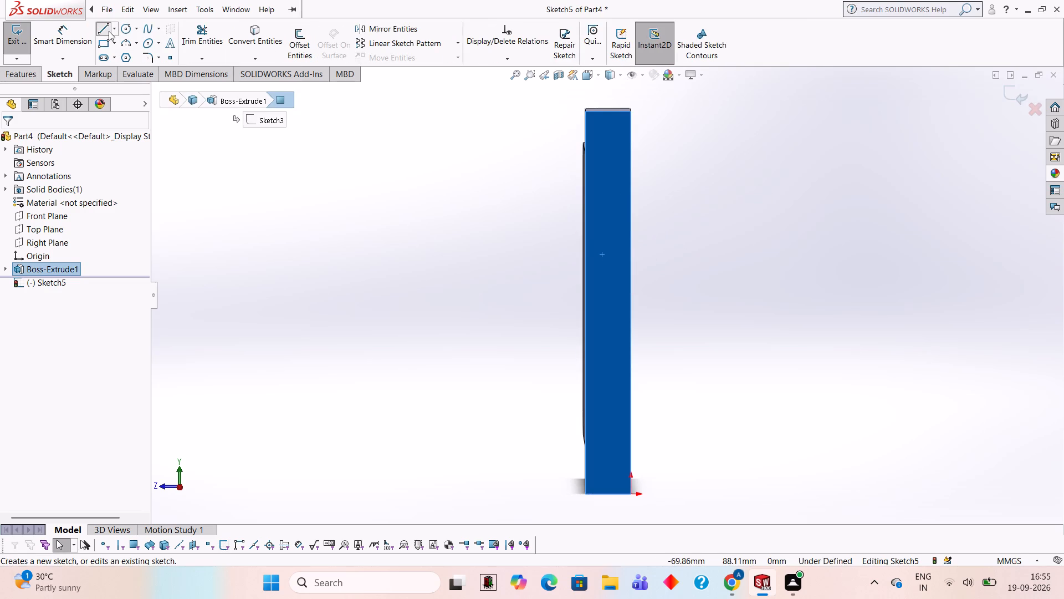
{"action": "left_click", "coordinate": [631, 111]}
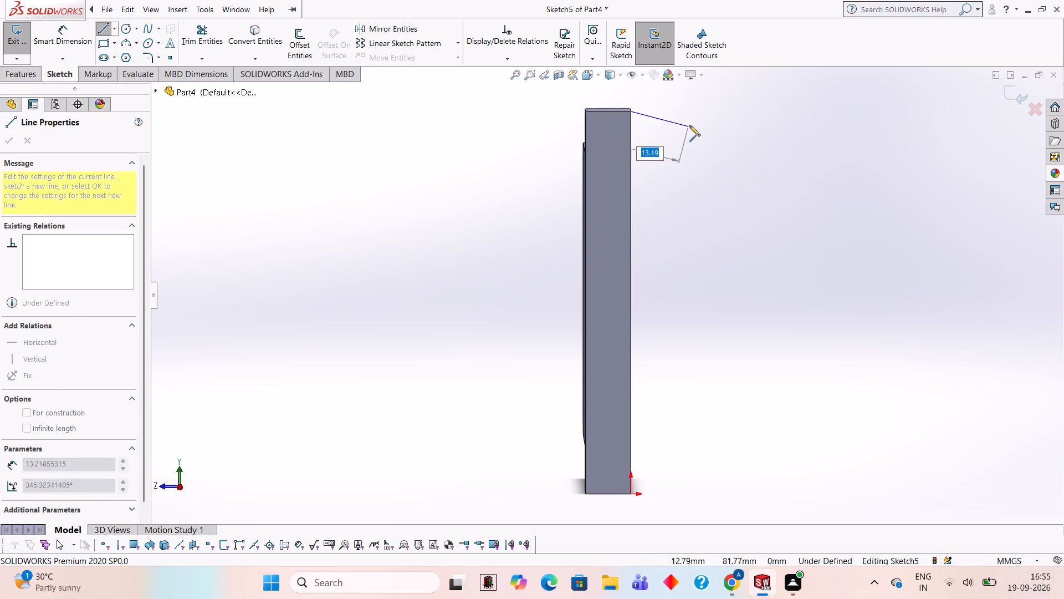
{"action": "type", "text": "10"}
{"action": "key", "text": "Return"}
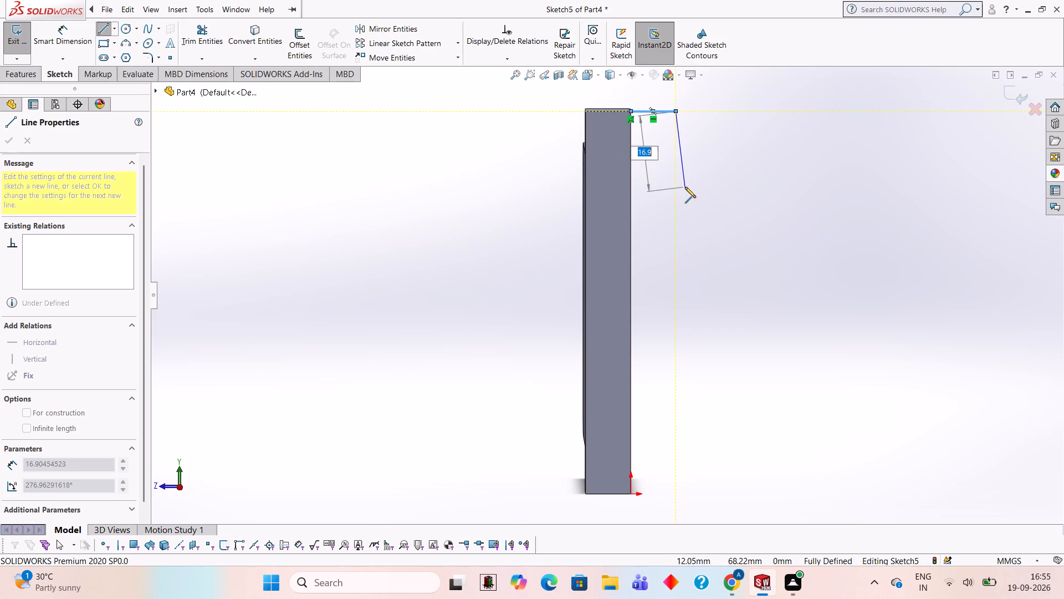
{"action": "type", "text": "10"}
{"action": "key", "text": "Return"}
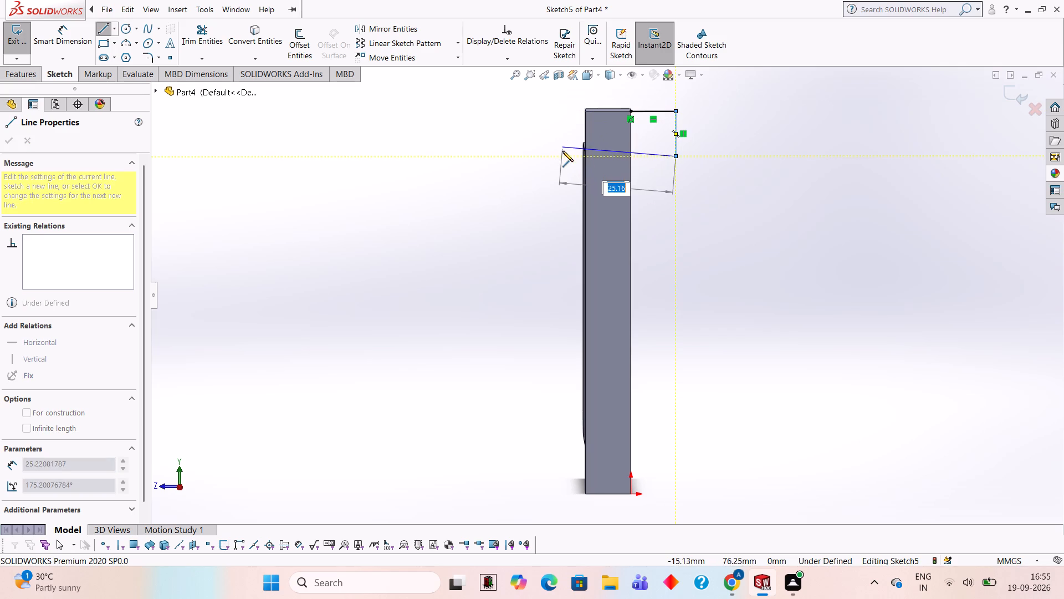
{"action": "type", "text": "10"}
{"action": "key", "text": "Return"}
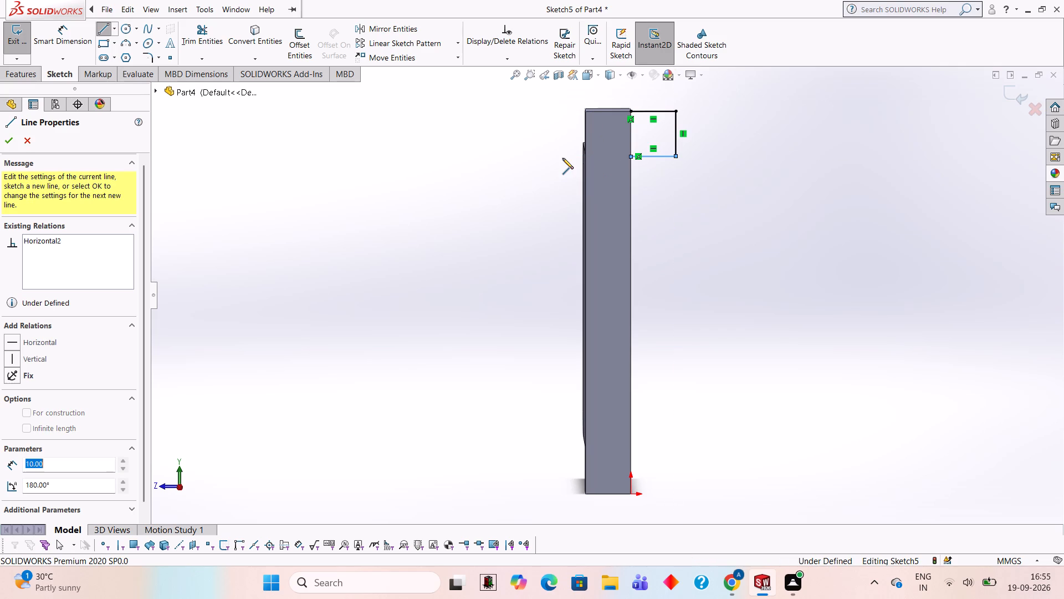
{"action": "left_click", "coordinate": [629, 112]}
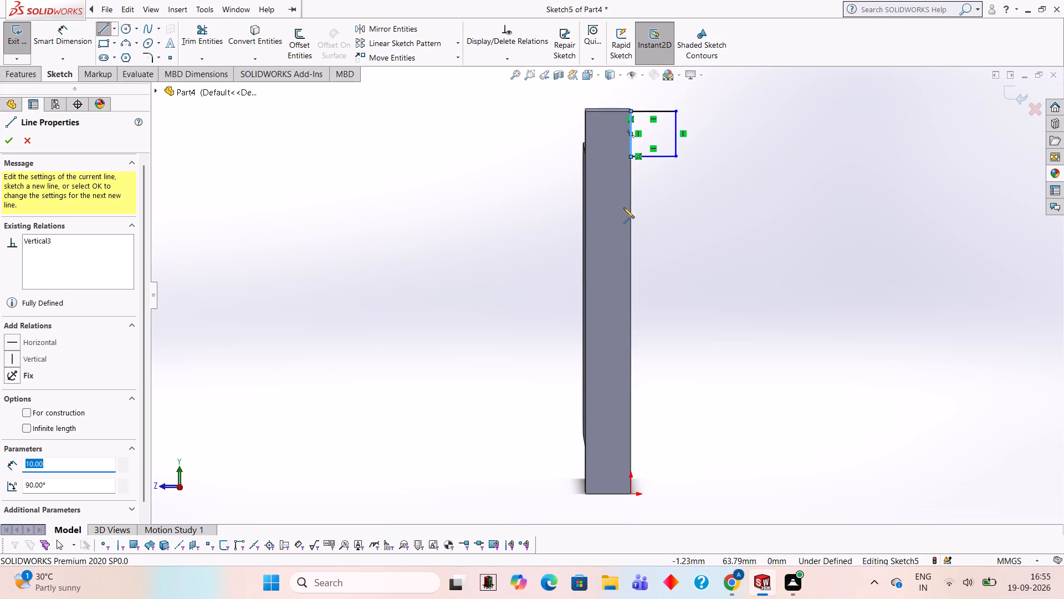
{"action": "key", "text": "Escape"}
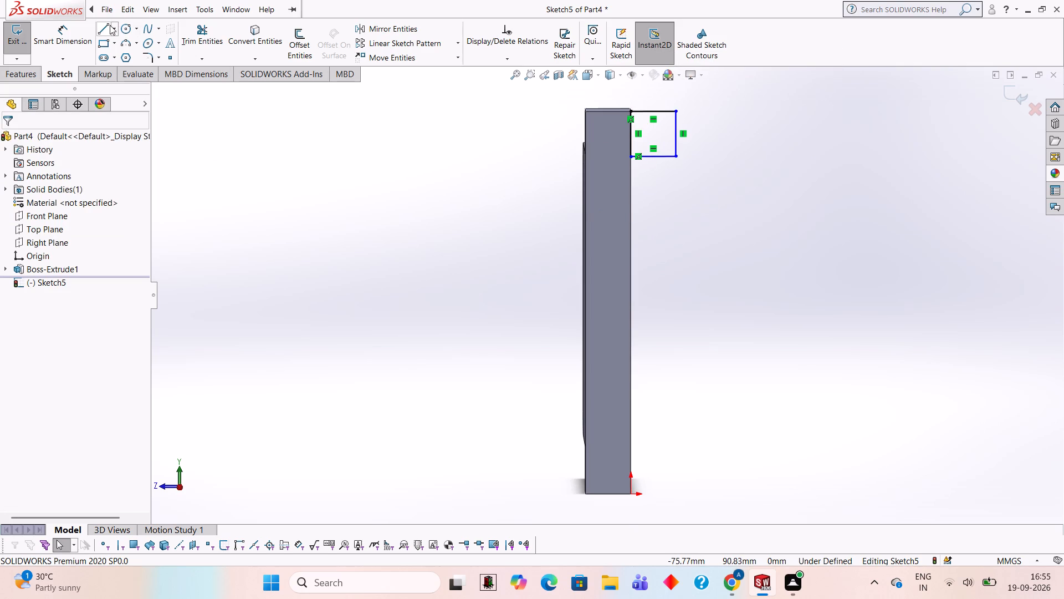
Sketch a second 10 mm square extending outward from the back edge, starting at the origin at its lower corner.
{"action": "left_click", "coordinate": [109, 26]}
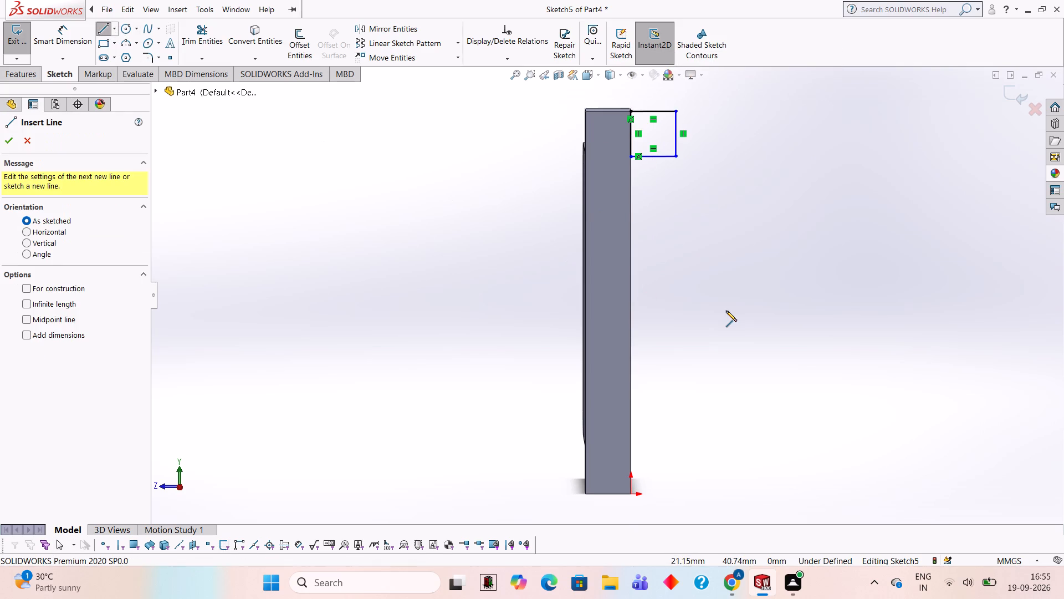
{"action": "left_click", "coordinate": [630, 494]}
{"action": "type", "text": "10"}
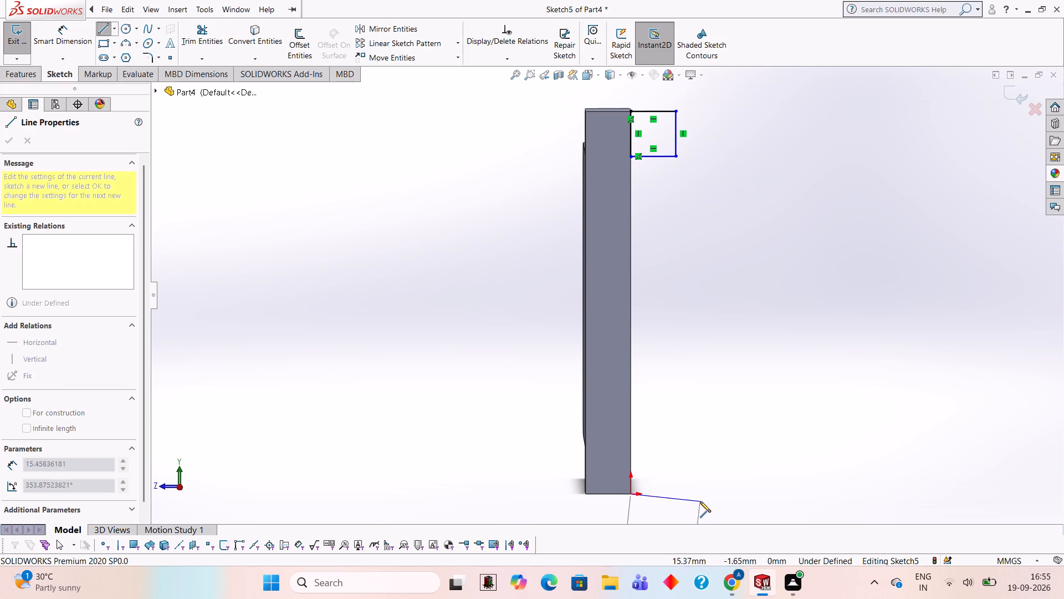
{"action": "type", "text": "10"}
{"action": "key", "text": "Return"}
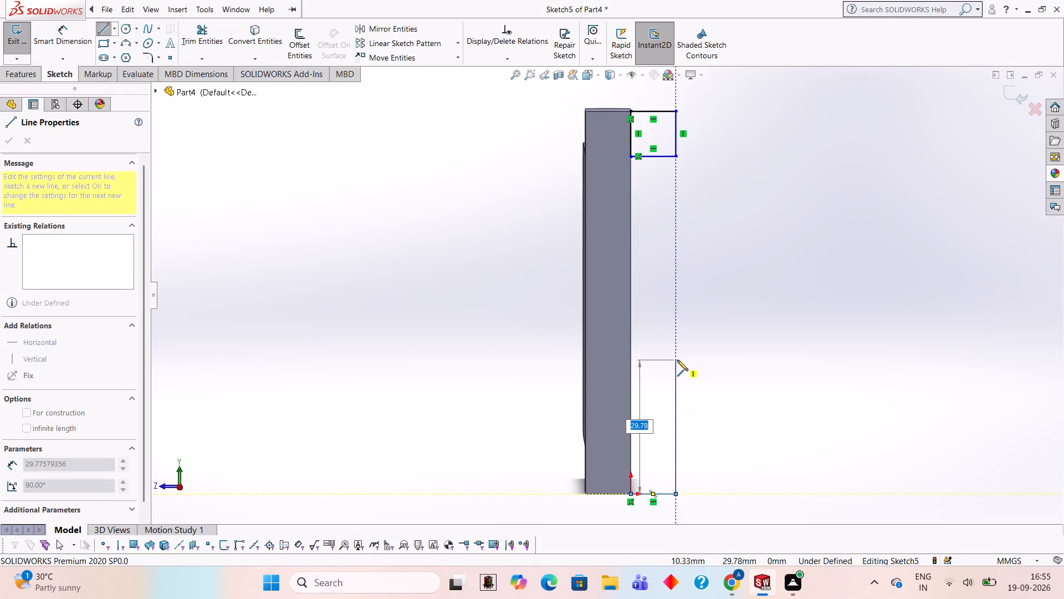
{"action": "type", "text": "10"}
{"action": "key", "text": "Return"}
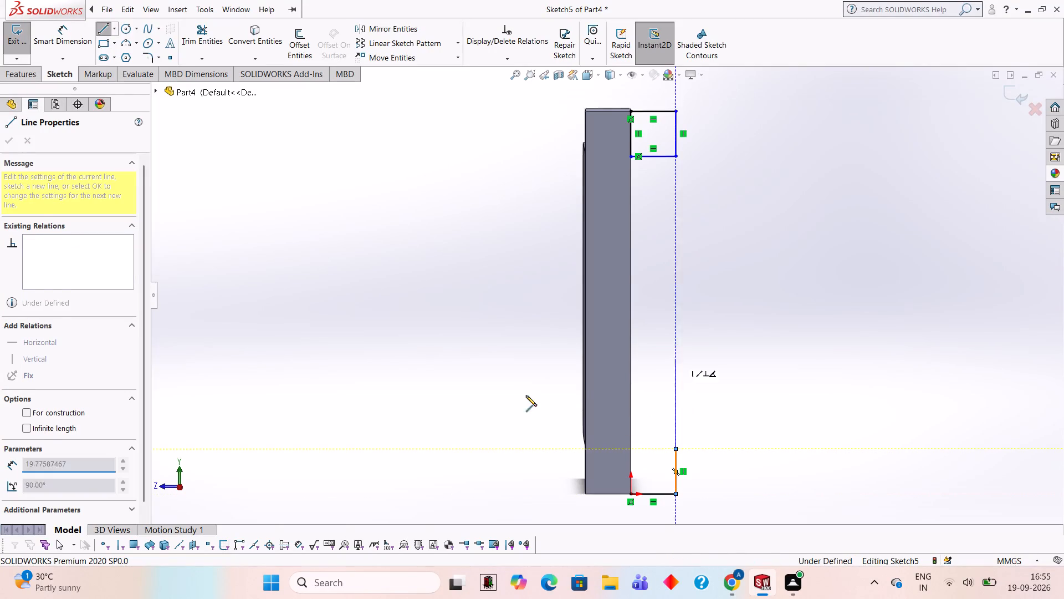
{"action": "type", "text": "10"}
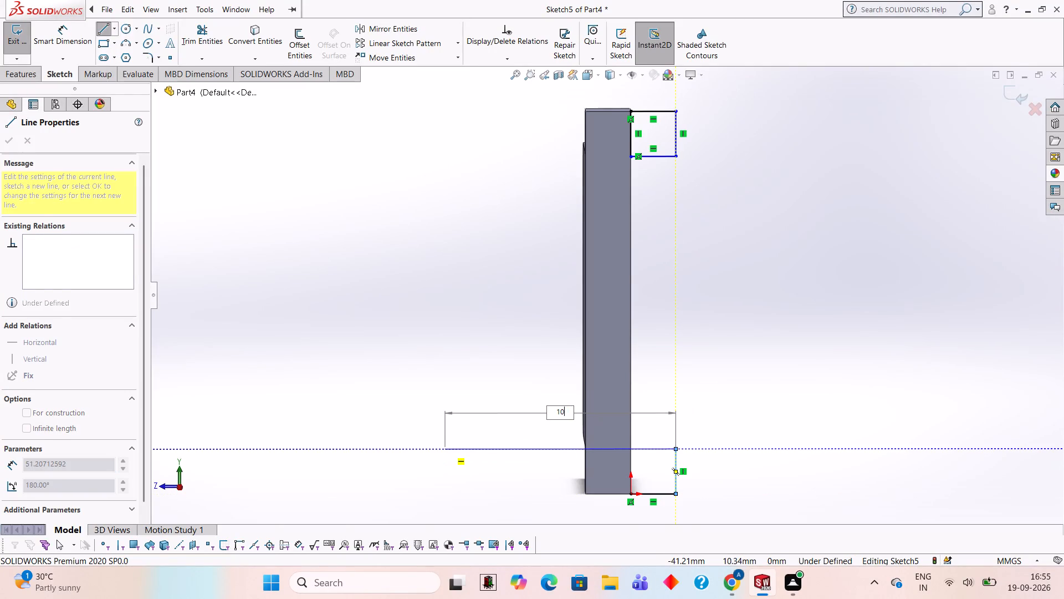
{"action": "key", "text": "Return"}
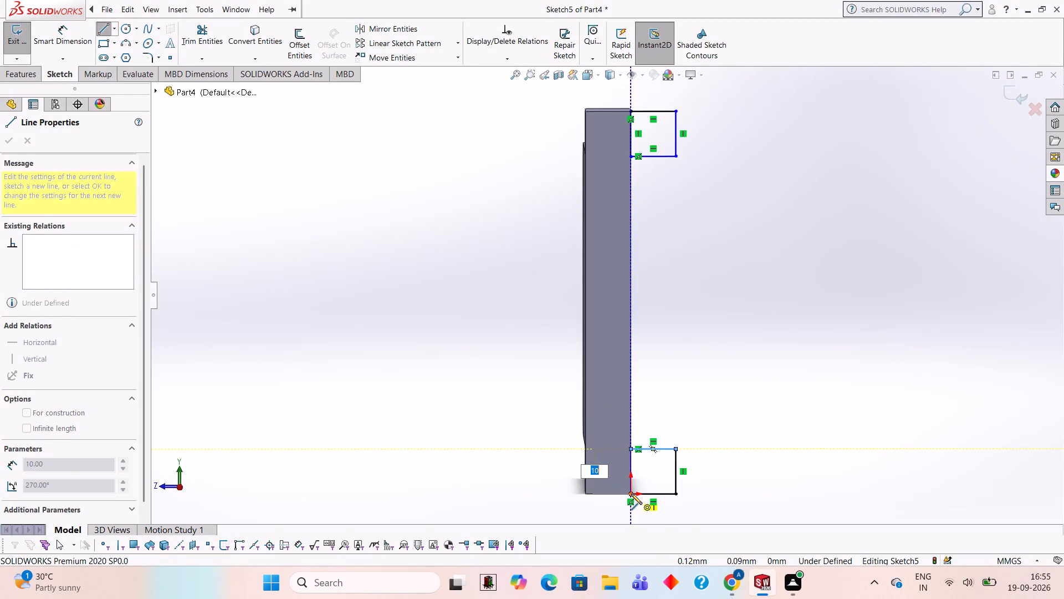
{"action": "left_click", "coordinate": [631, 494]}
{"action": "key", "text": "Escape"}
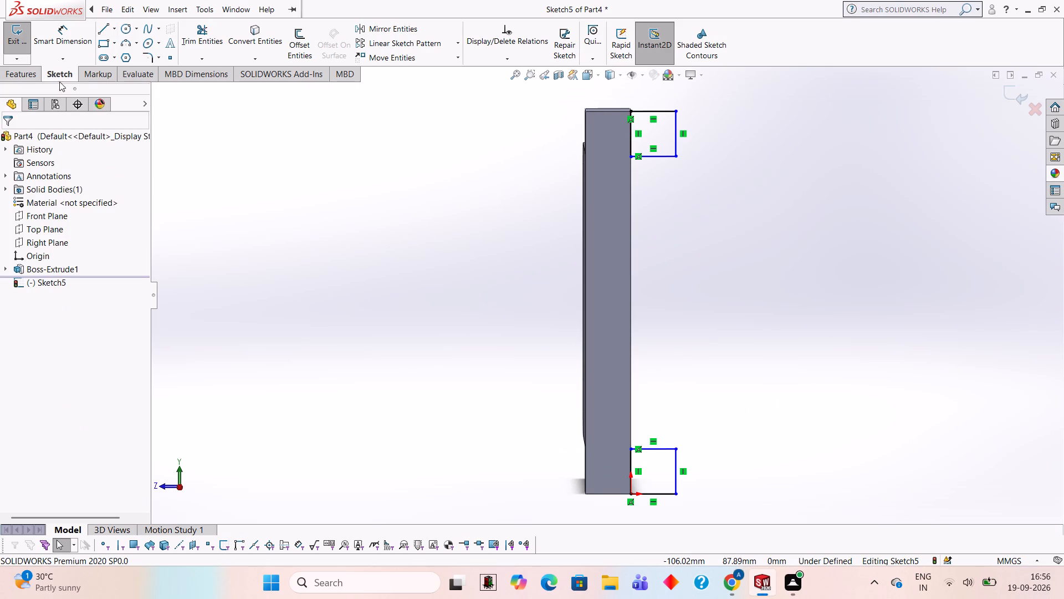
Extrude both squares as a blind boss 10 mm deep, reversing the direction so they sit behind the end tabs.
{"action": "left_click", "coordinate": [30, 68]}
{"action": "left_click", "coordinate": [30, 62]}
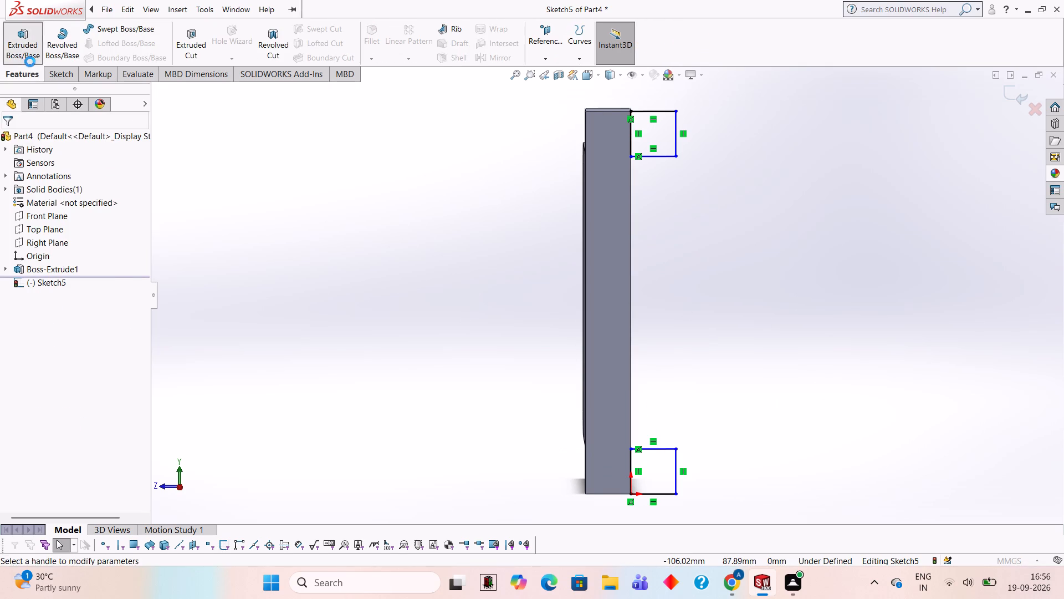
{"action": "middle_click_drag", "start_coordinate": [686, 298], "coordinate": [605, 268]}
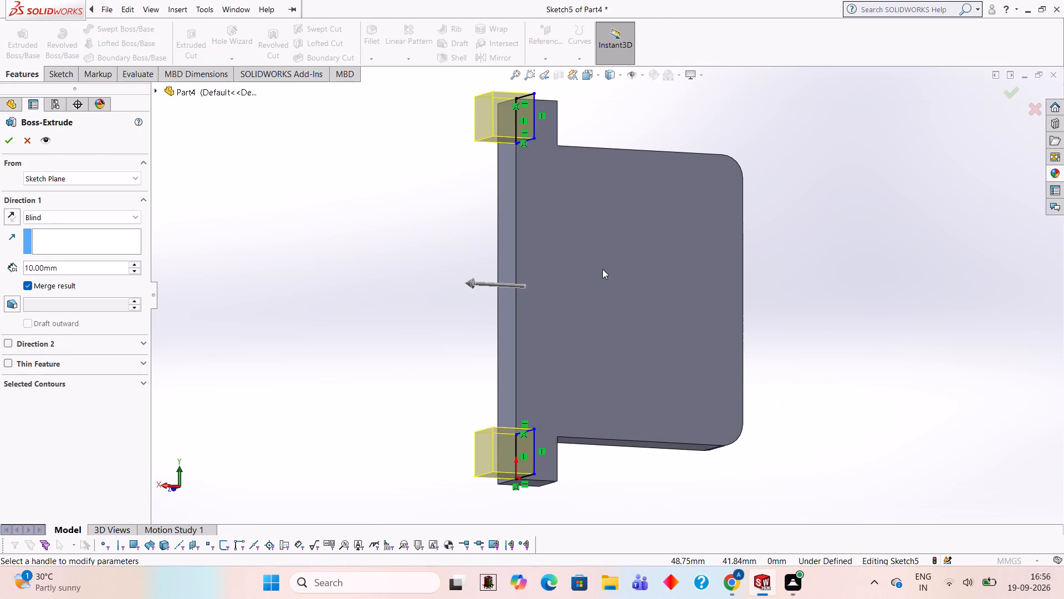
{"action": "left_click", "coordinate": [9, 211]}
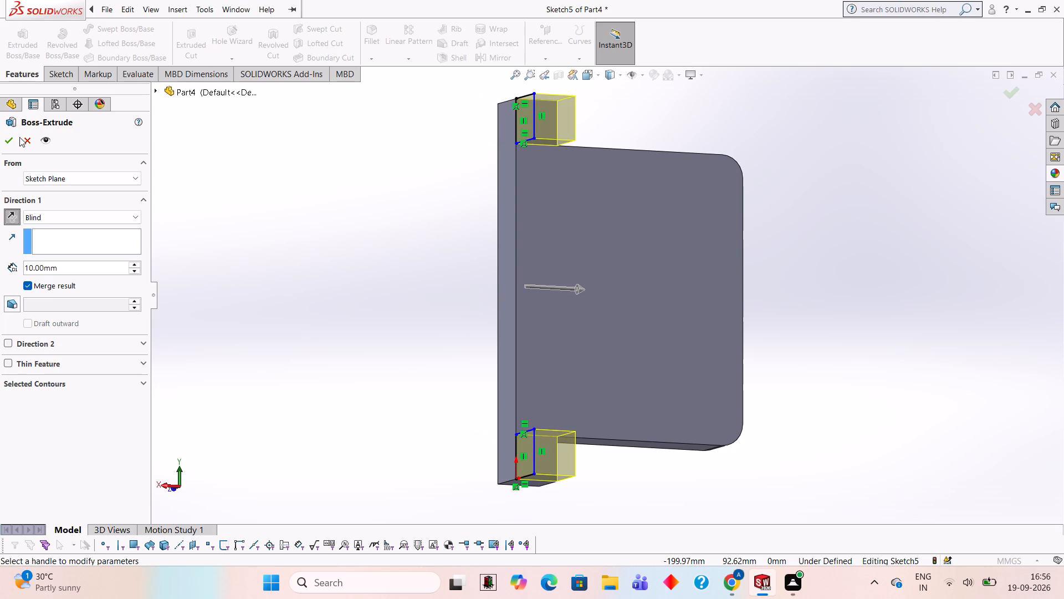
{"action": "left_click", "coordinate": [11, 136]}
On the lower tab's bottom end face, sketch a 120 mm horizontal line from the outer front corner, pointing away from the plate.
{"action": "middle_click_drag", "start_coordinate": [779, 247], "coordinate": [677, 233]}
{"action": "scroll", "coordinate": [776, 245], "scroll_direction": "down", "scroll_amount": 1}
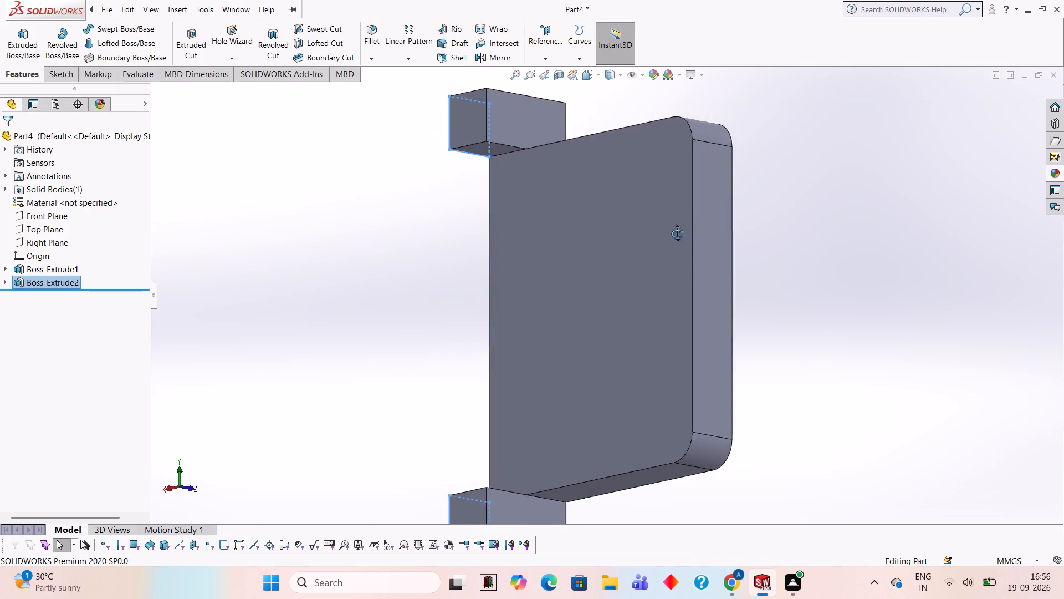
{"action": "middle_click_drag", "start_coordinate": [677, 233], "coordinate": [568, 161]}
{"action": "middle_click_drag", "start_coordinate": [586, 169], "coordinate": [591, 171]}
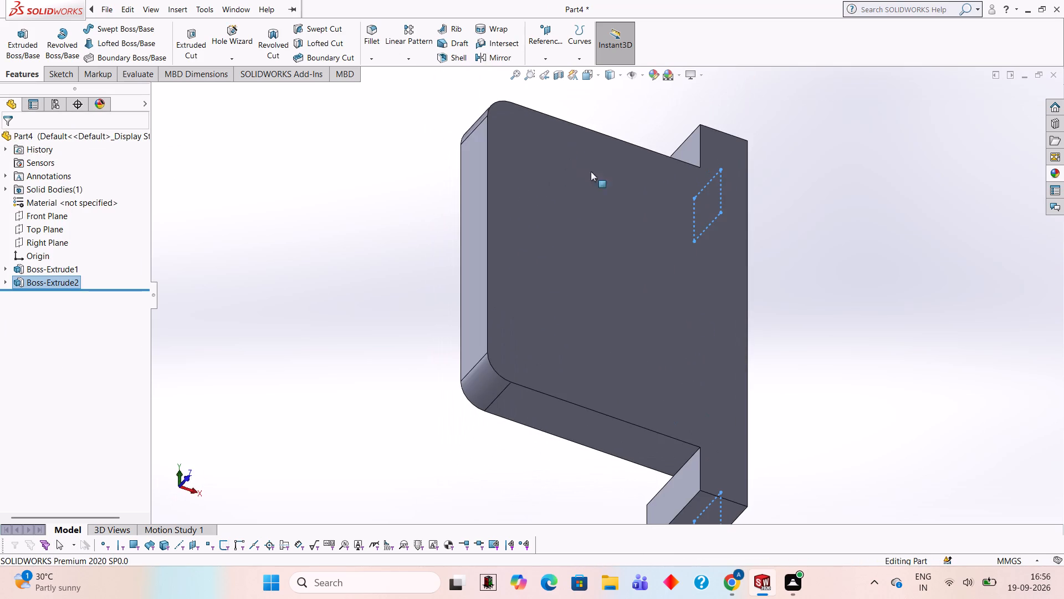
{"action": "middle_click_drag", "start_coordinate": [591, 171], "coordinate": [566, 135]}
{"action": "middle_click_drag", "start_coordinate": [569, 140], "coordinate": [585, 136]}
{"action": "middle_click_drag", "start_coordinate": [598, 241], "coordinate": [565, 176]}
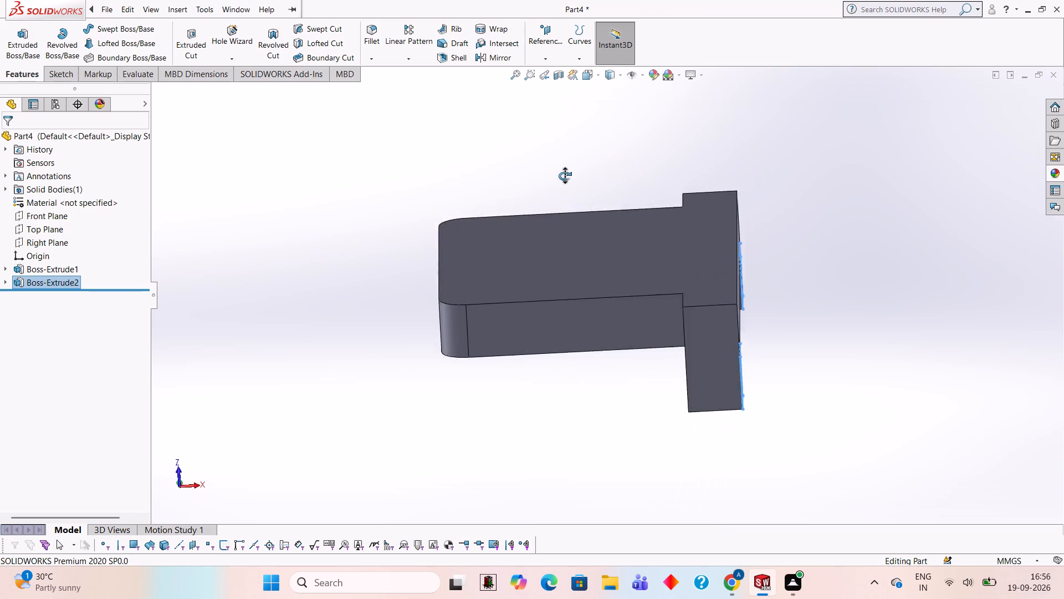
{"action": "middle_click_drag", "start_coordinate": [565, 176], "coordinate": [571, 179]}
{"action": "scroll", "coordinate": [916, 299], "scroll_direction": "up", "scroll_amount": 2}
{"action": "middle_click_drag", "start_coordinate": [830, 281], "coordinate": [807, 269]}
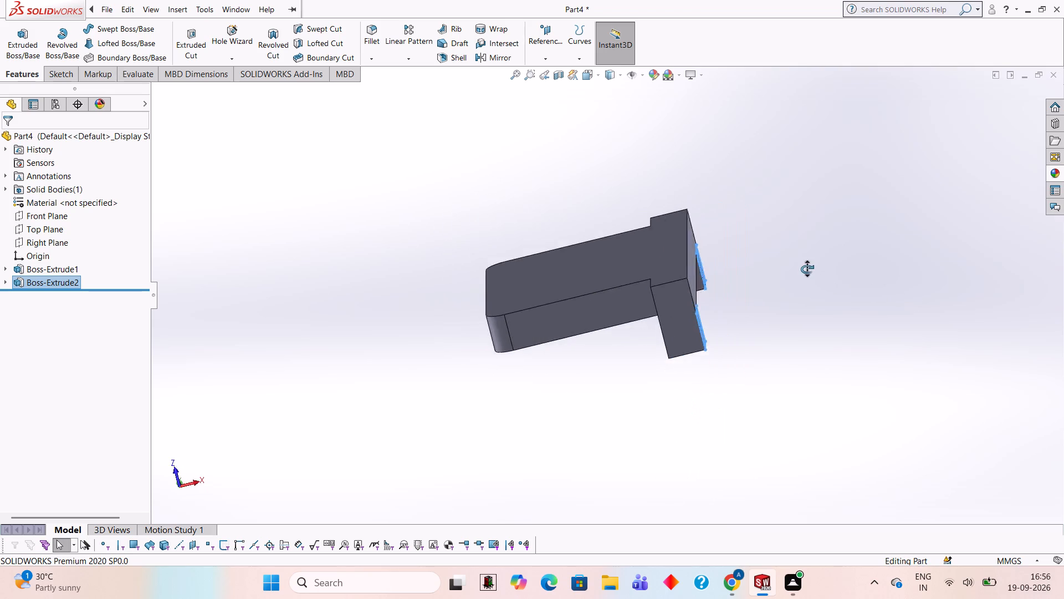
{"action": "middle_click_drag", "start_coordinate": [807, 269], "coordinate": [821, 276]}
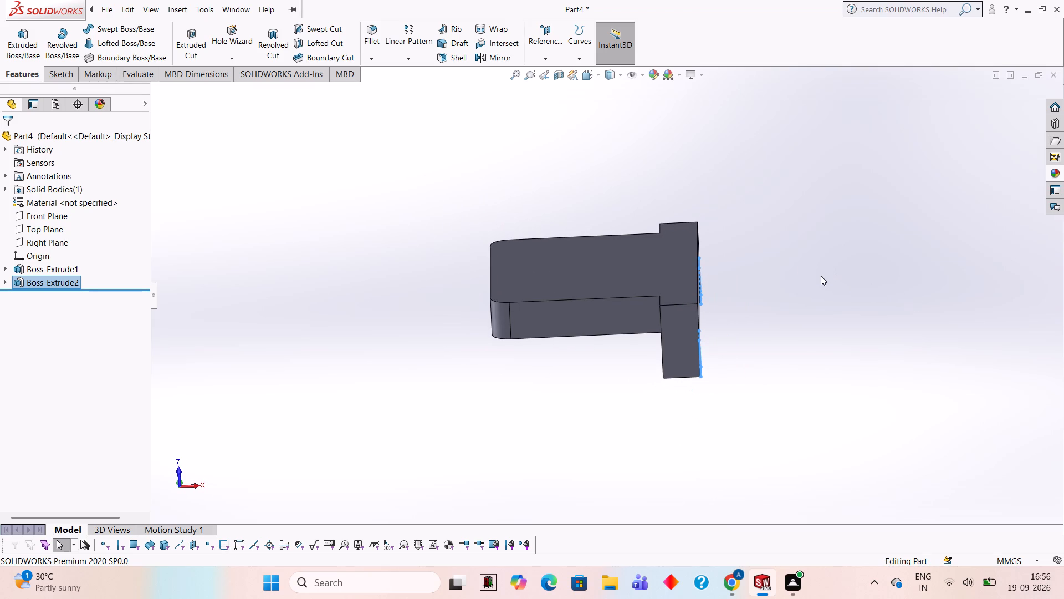
{"action": "left_click", "coordinate": [681, 353]}
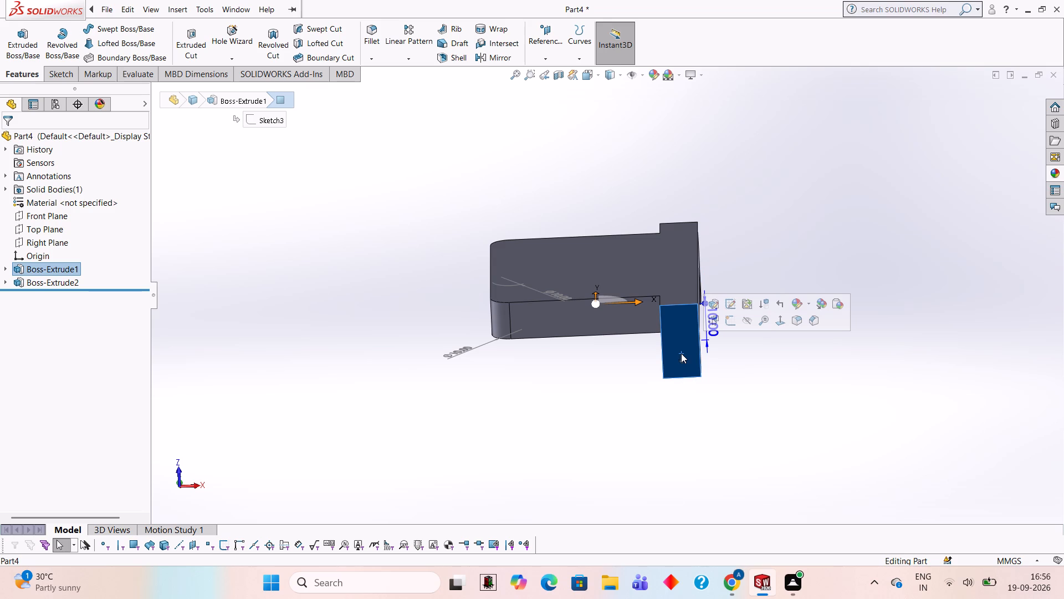
{"action": "left_click", "coordinate": [733, 323]}
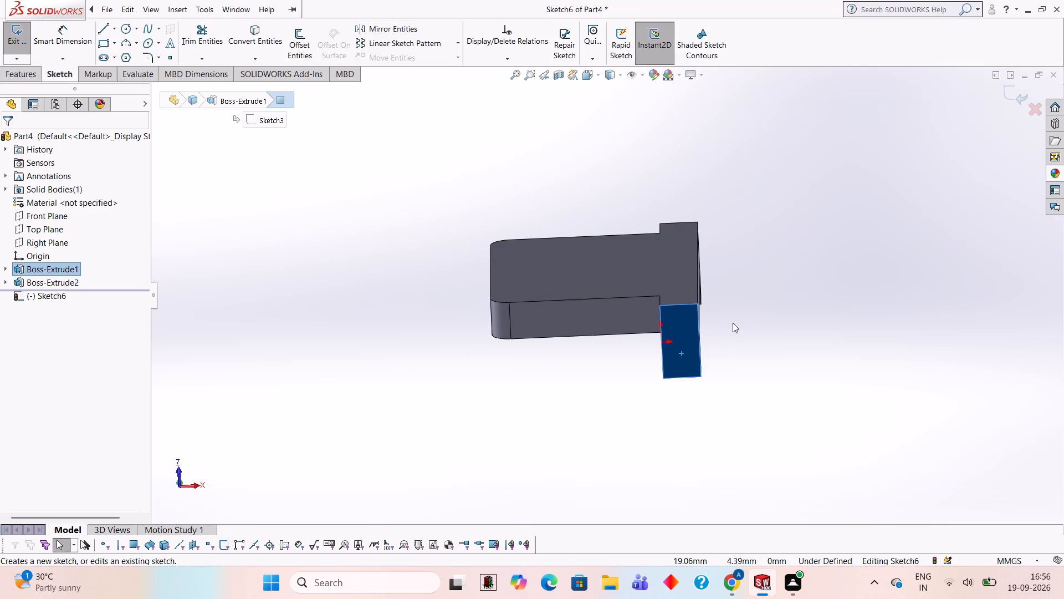
{"action": "key", "text": "ctrl+8"}
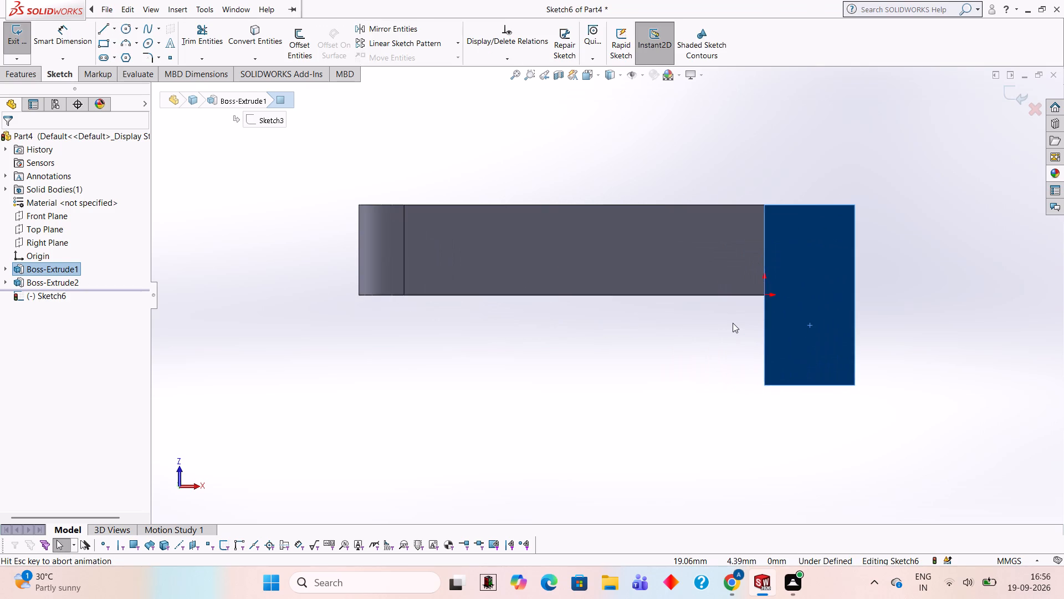
{"action": "scroll", "coordinate": [968, 317], "scroll_direction": "up", "scroll_amount": 3}
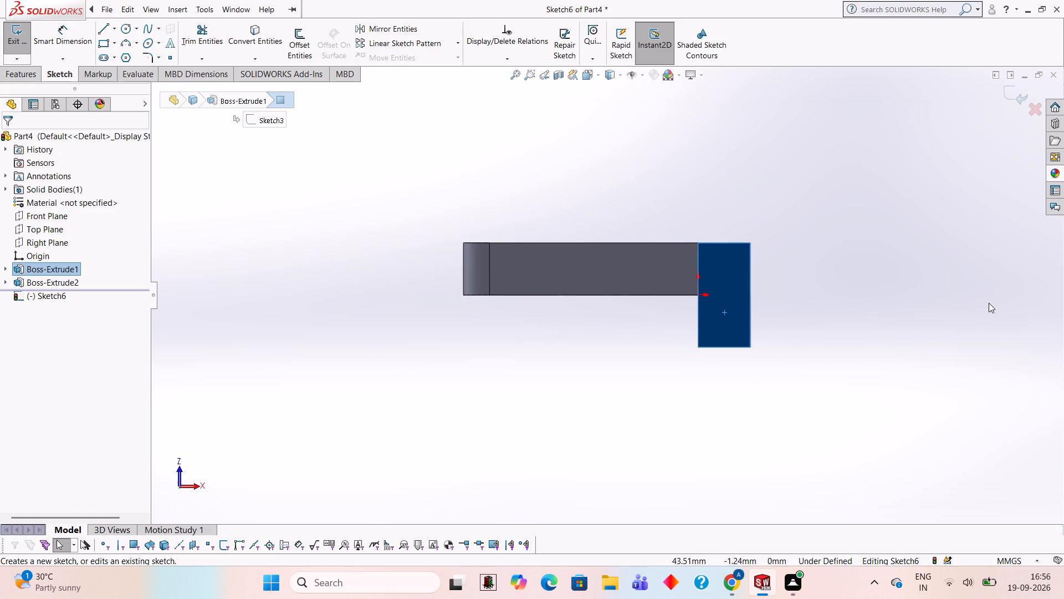
{"action": "scroll", "coordinate": [989, 303], "scroll_direction": "up", "scroll_amount": 1}
{"action": "scroll", "coordinate": [989, 303], "scroll_direction": "down", "scroll_amount": 2}
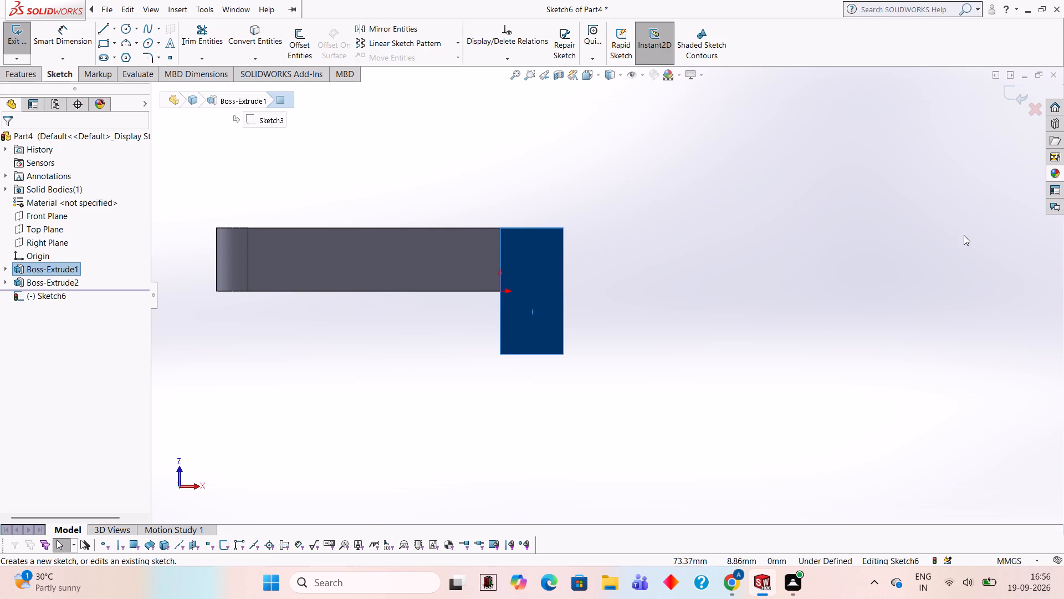
{"action": "scroll", "coordinate": [1016, 233], "scroll_direction": "up", "scroll_amount": 1}
{"action": "scroll", "coordinate": [1015, 266], "scroll_direction": "down", "scroll_amount": 3}
{"action": "scroll", "coordinate": [853, 277], "scroll_direction": "up", "scroll_amount": 5}
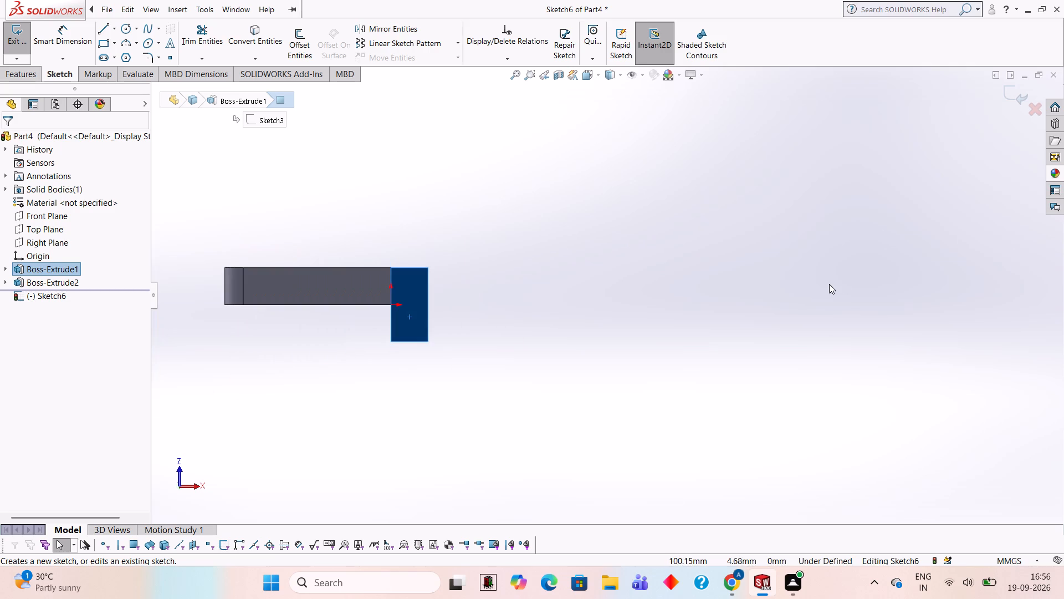
{"action": "left_click", "coordinate": [109, 23]}
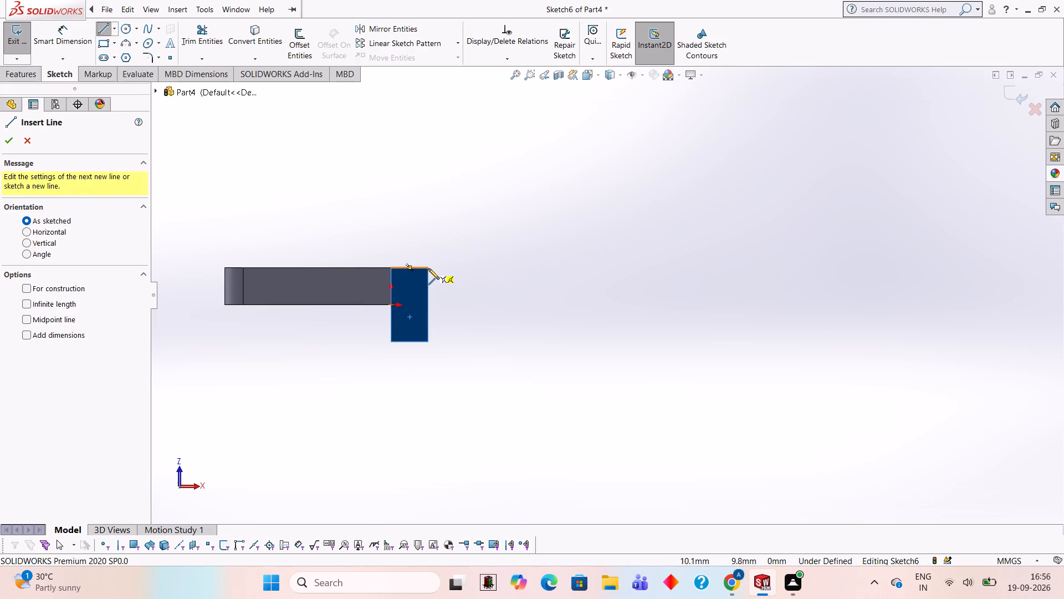
{"action": "left_click", "coordinate": [427, 268]}
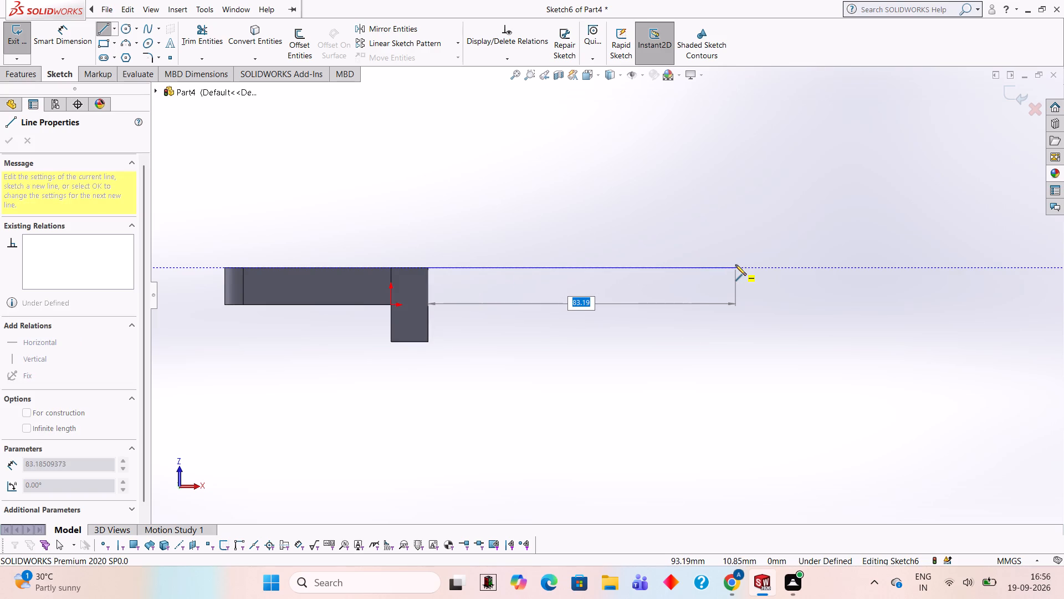
{"action": "type", "text": "120"}
{"action": "key", "text": "Return"}
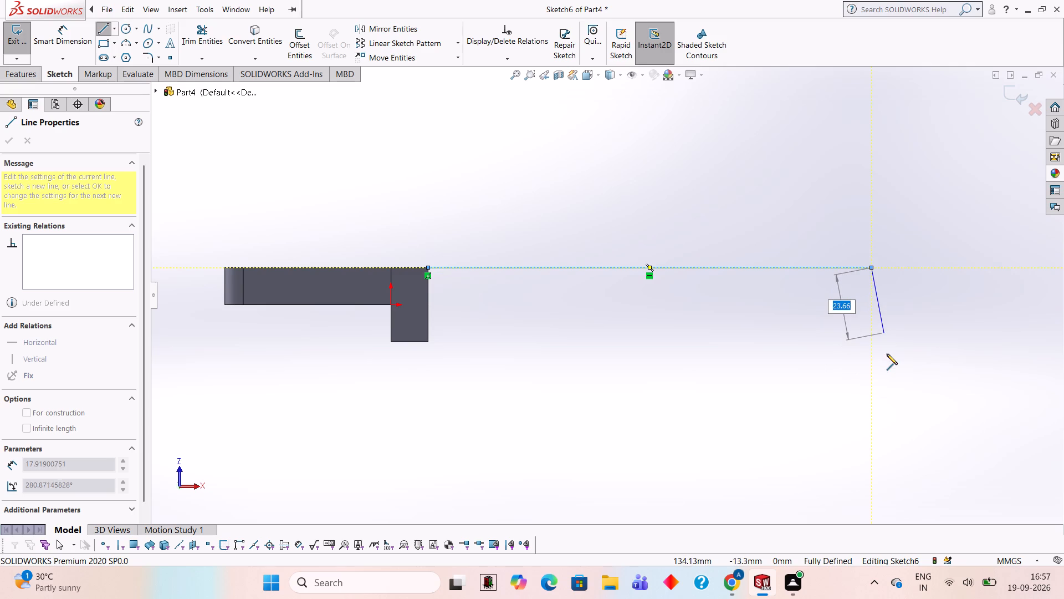
{"action": "key", "text": "Escape"}
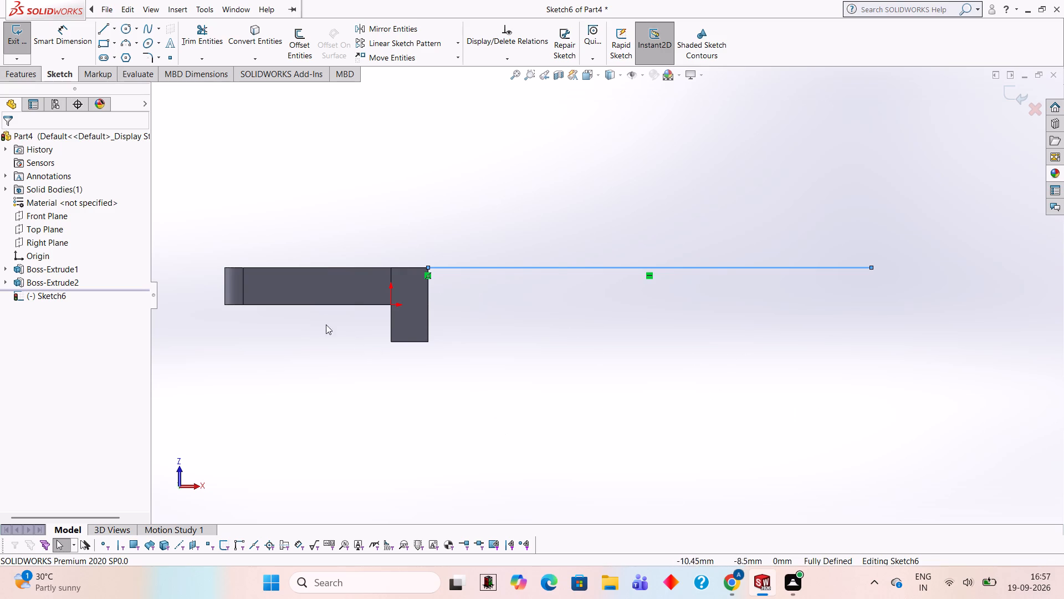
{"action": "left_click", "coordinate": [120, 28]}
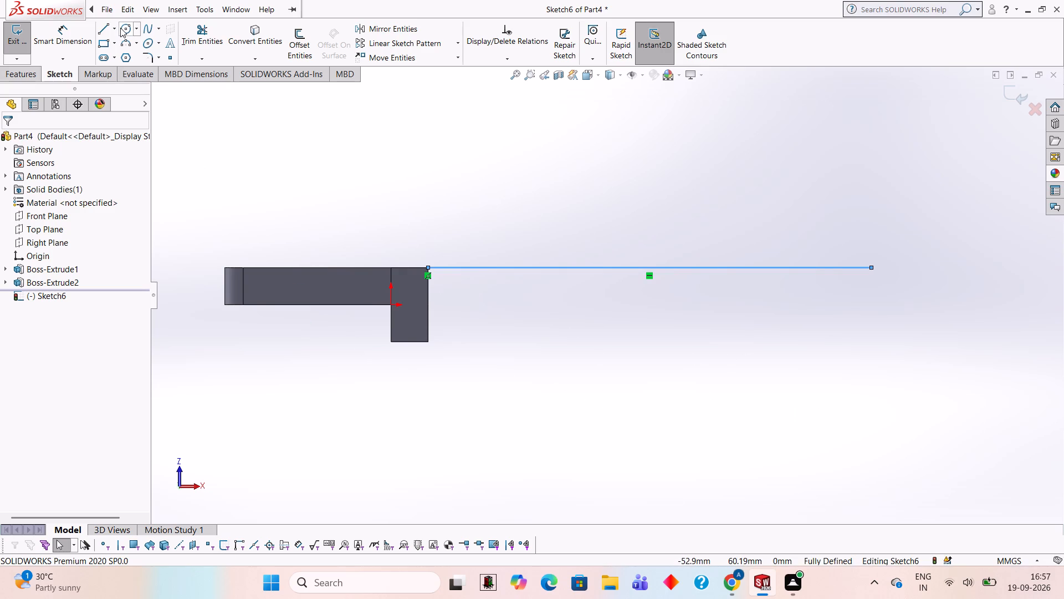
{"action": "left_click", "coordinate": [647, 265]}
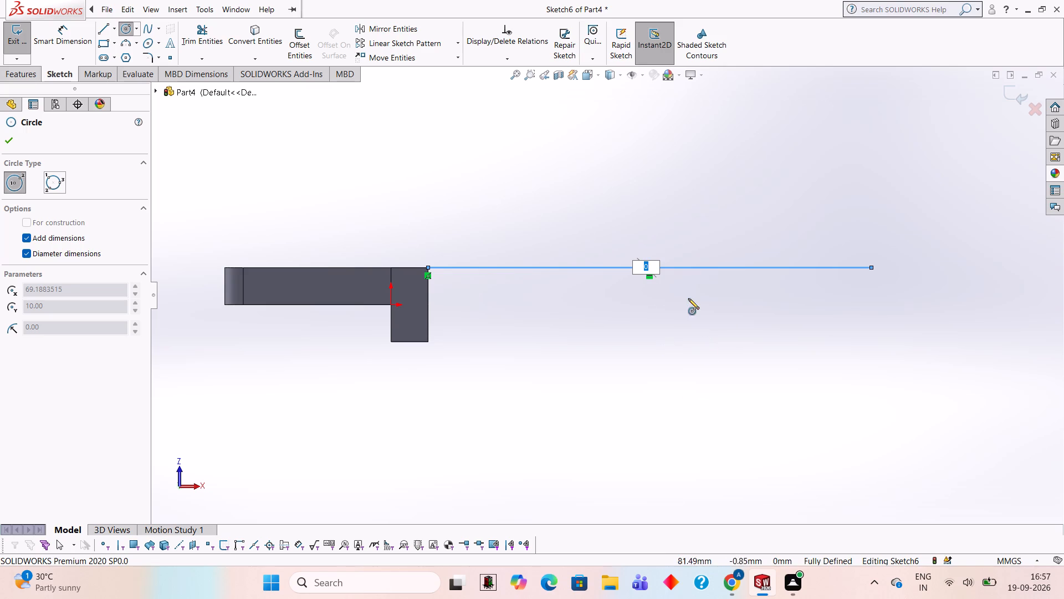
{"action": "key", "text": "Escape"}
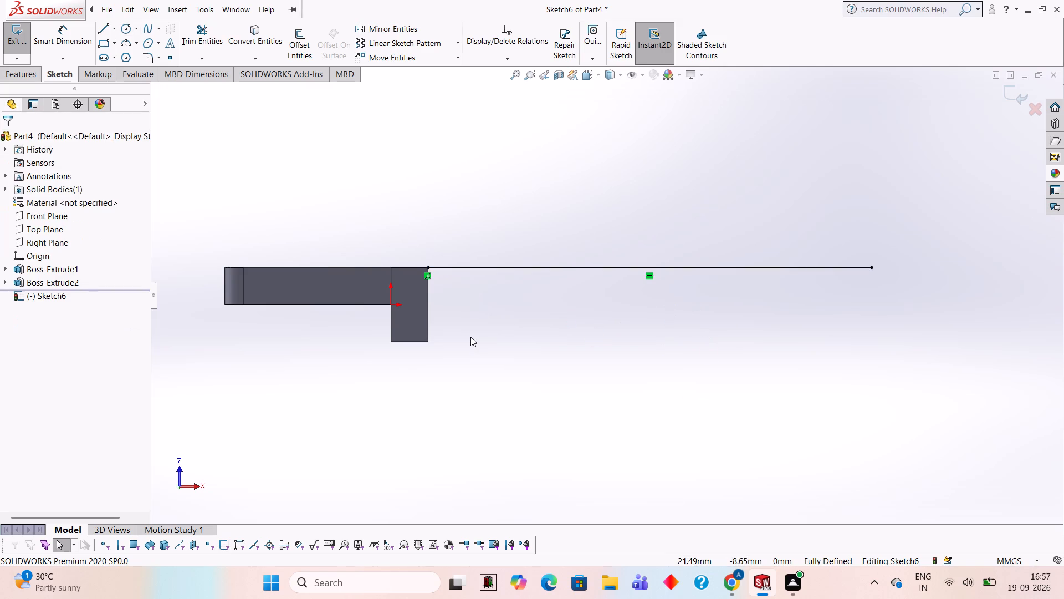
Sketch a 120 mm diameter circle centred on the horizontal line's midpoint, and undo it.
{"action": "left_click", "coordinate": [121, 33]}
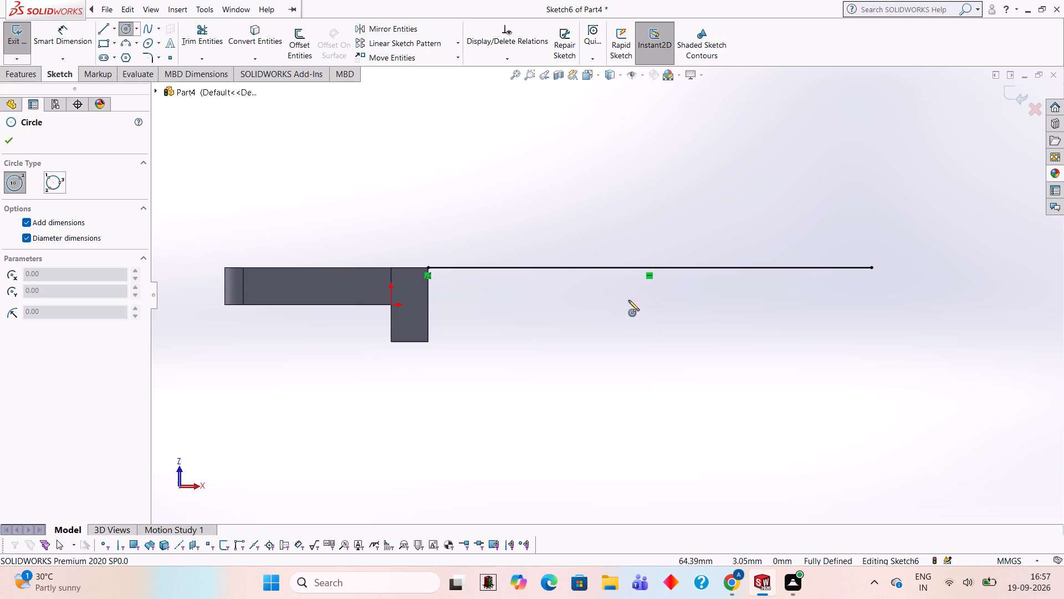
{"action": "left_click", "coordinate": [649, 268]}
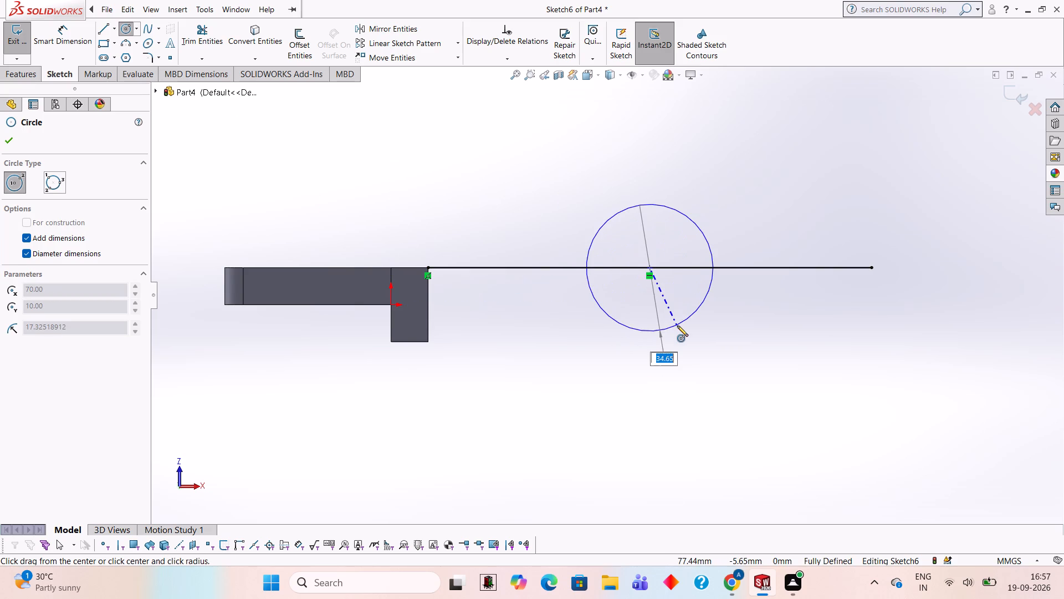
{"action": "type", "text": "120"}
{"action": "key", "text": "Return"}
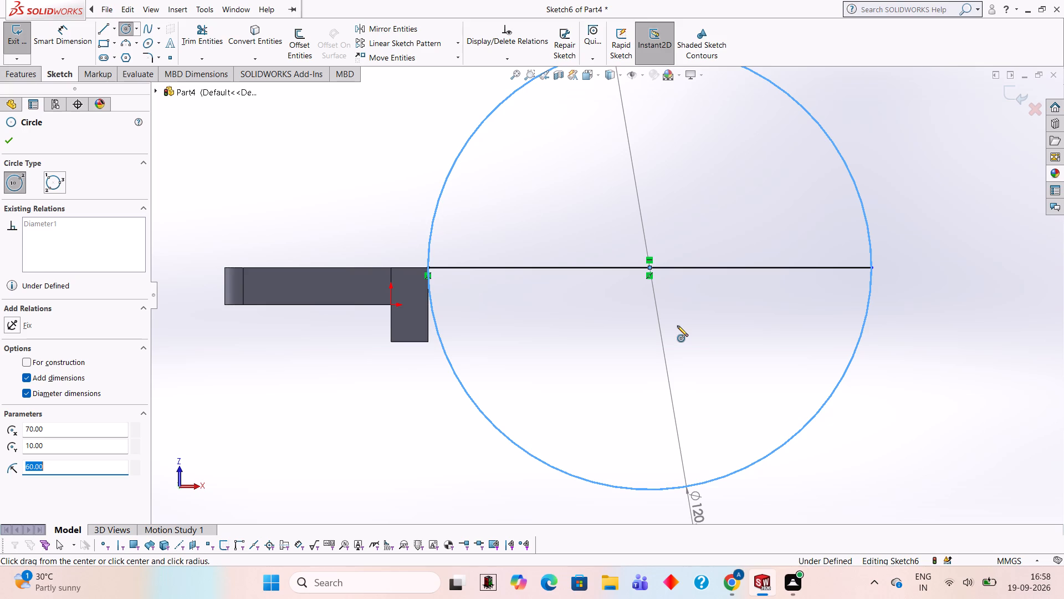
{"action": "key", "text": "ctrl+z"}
Delete the 120 mm horizontal line from the sketch.
{"action": "left_click", "coordinate": [702, 268]}
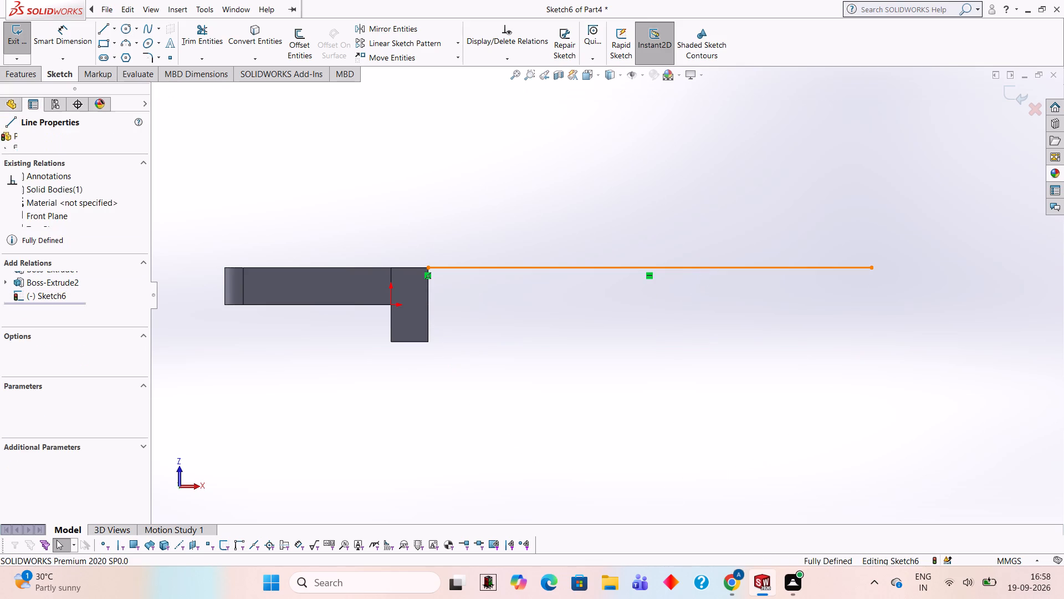
{"action": "key", "text": "Delete"}
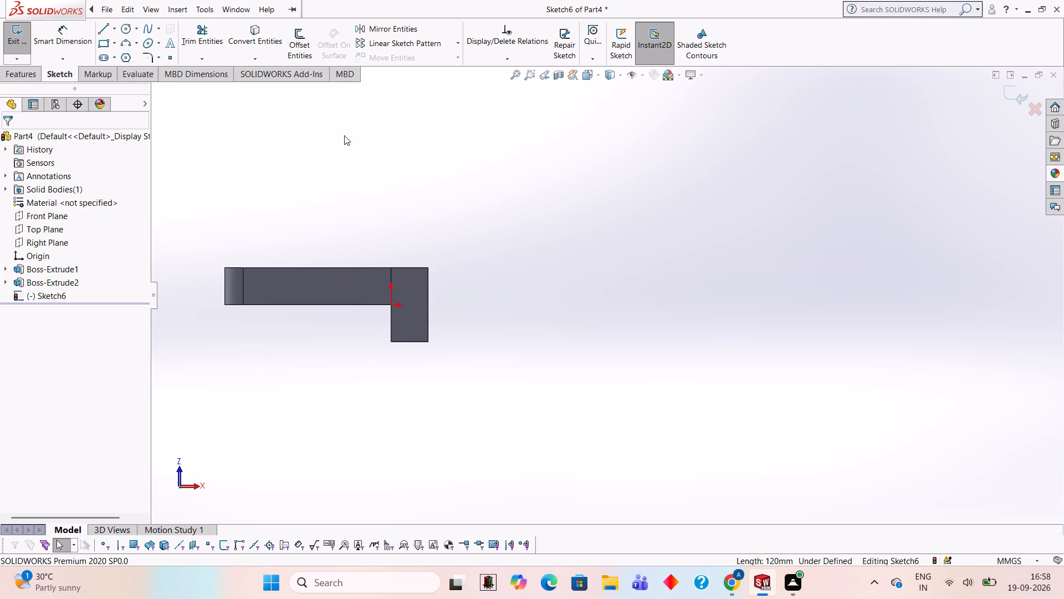
Sketch a 120 mm horizontal line starting at the midpoint of the tab's outer edge, pointing away from the plate.
{"action": "left_click", "coordinate": [108, 32]}
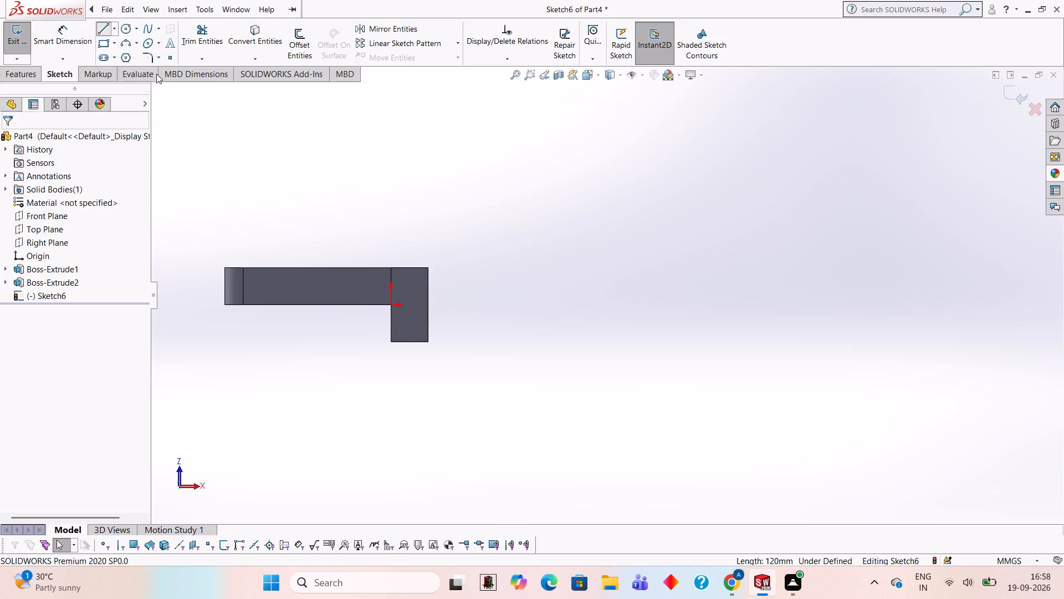
{"action": "left_click", "coordinate": [427, 306]}
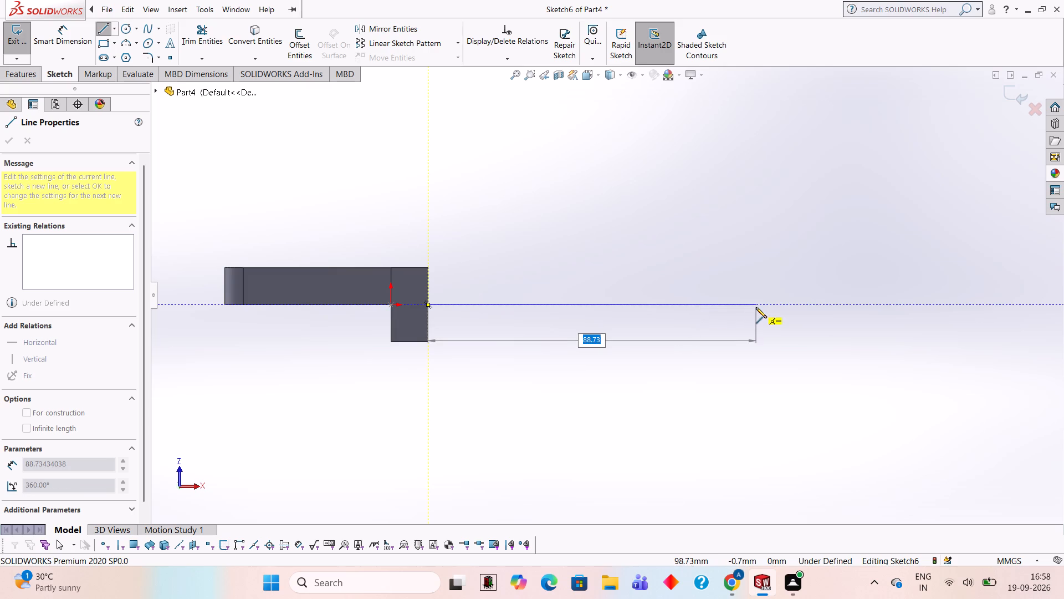
{"action": "type", "text": "120"}
{"action": "key", "text": "Return"}
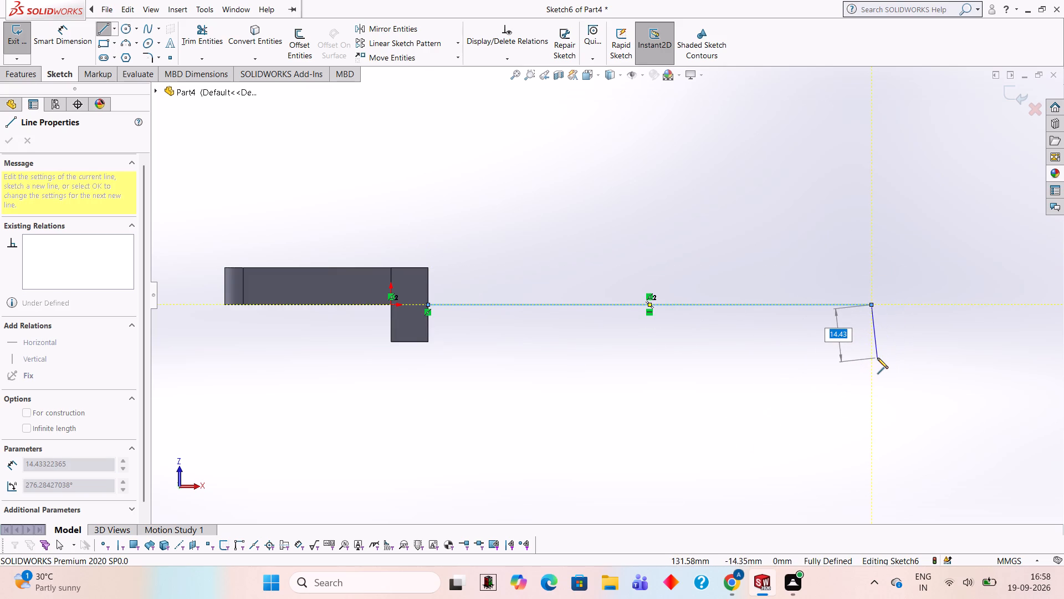
{"action": "key", "text": "Escape"}
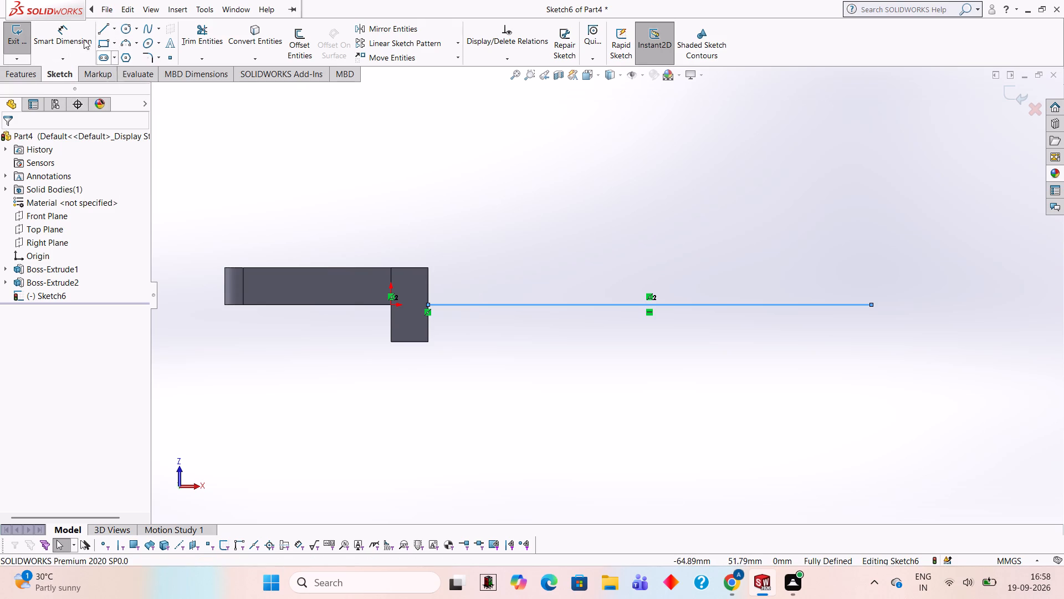
Sketch a 120 mm diameter circle centred on the new line's midpoint.
{"action": "left_click", "coordinate": [131, 29]}
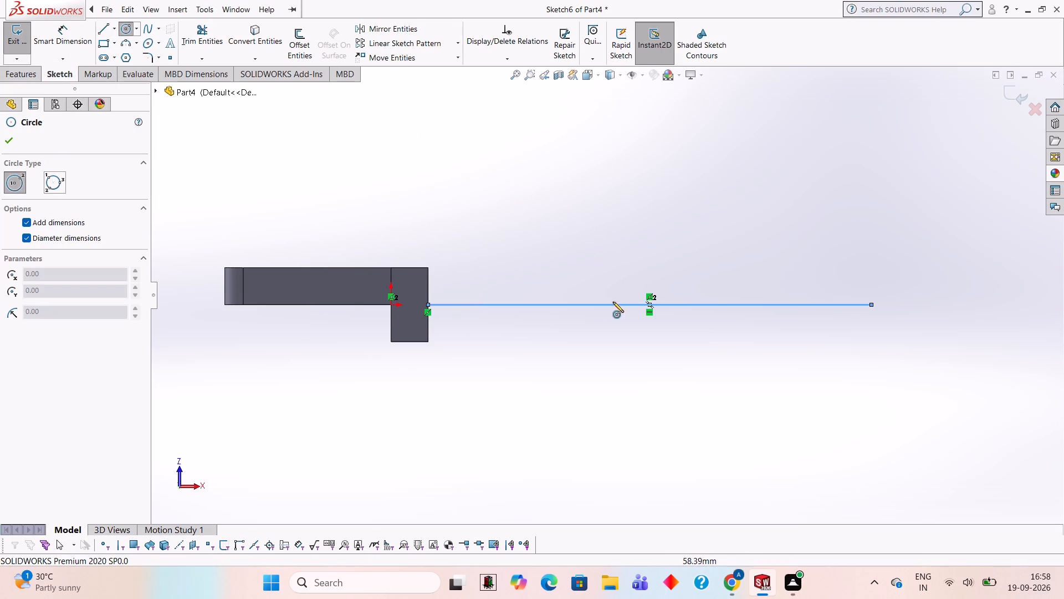
{"action": "left_click", "coordinate": [650, 305]}
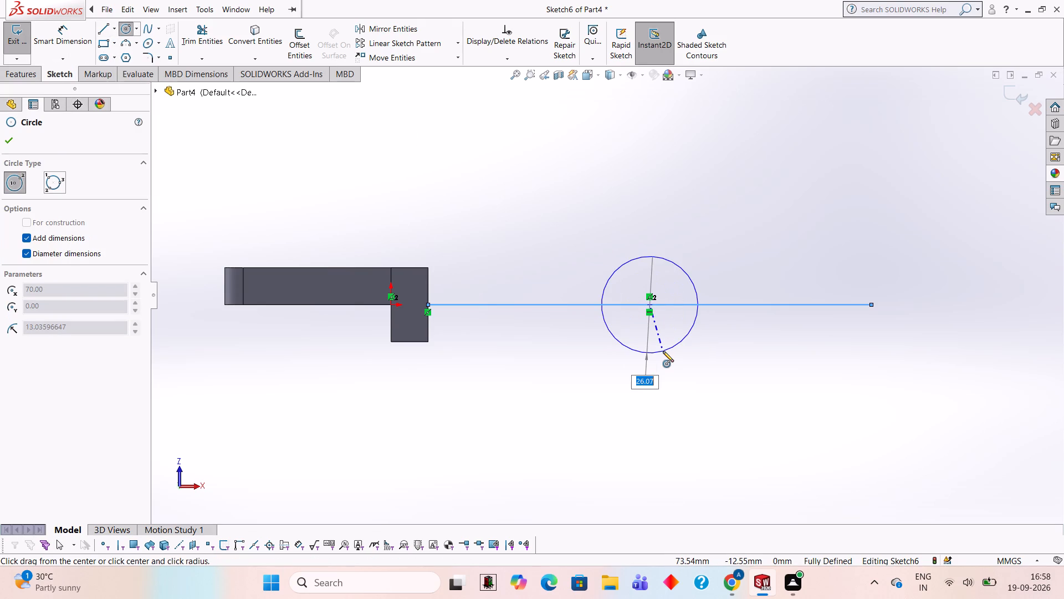
{"action": "type", "text": "120"}
{"action": "key", "text": "Return"}
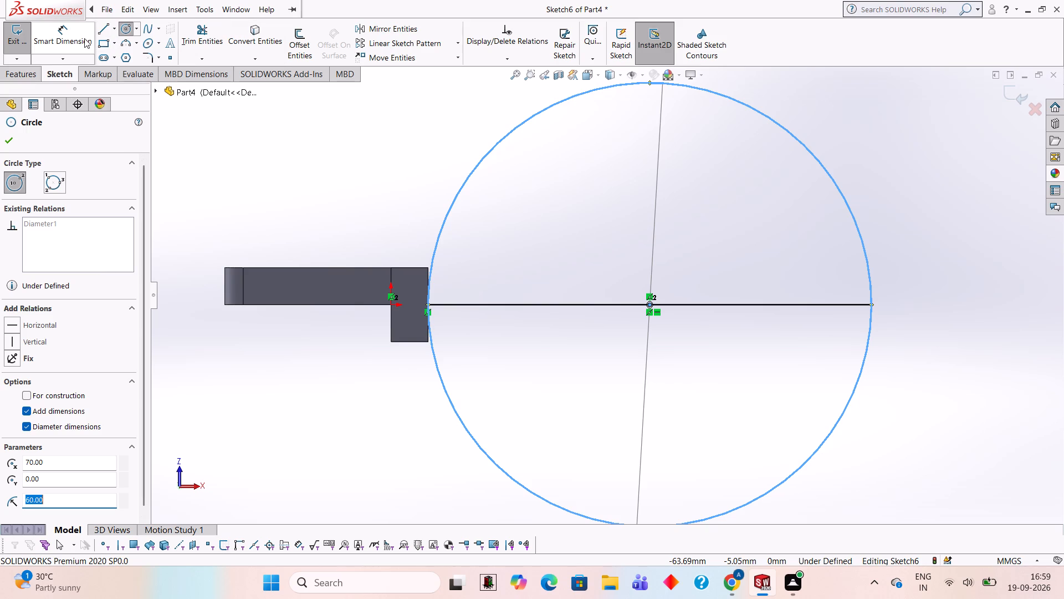
Trim away the half of the circle below the horizontal line.
{"action": "left_click", "coordinate": [212, 45]}
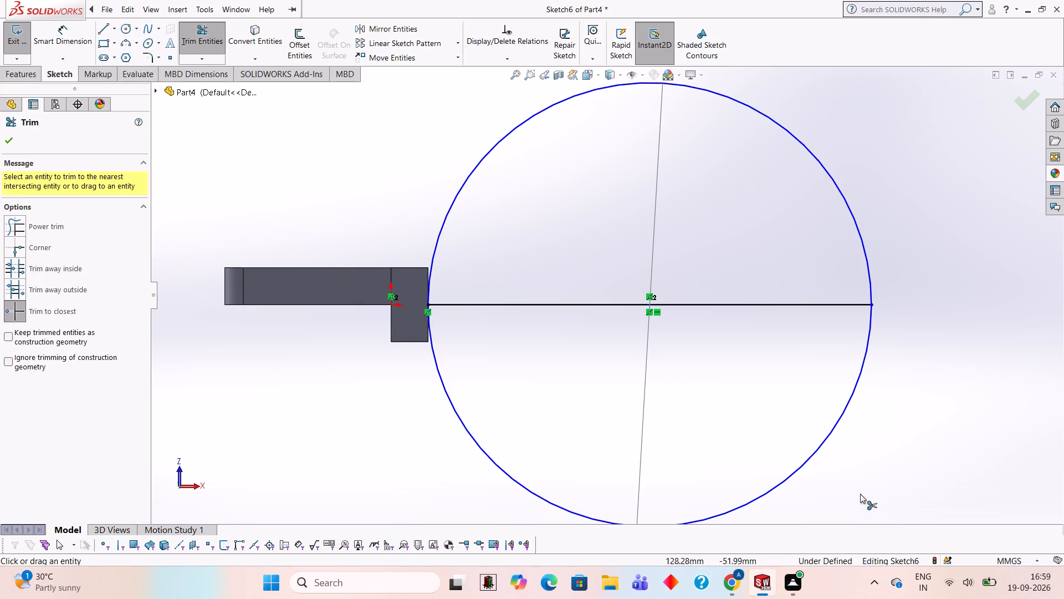
{"action": "left_click", "coordinate": [809, 455]}
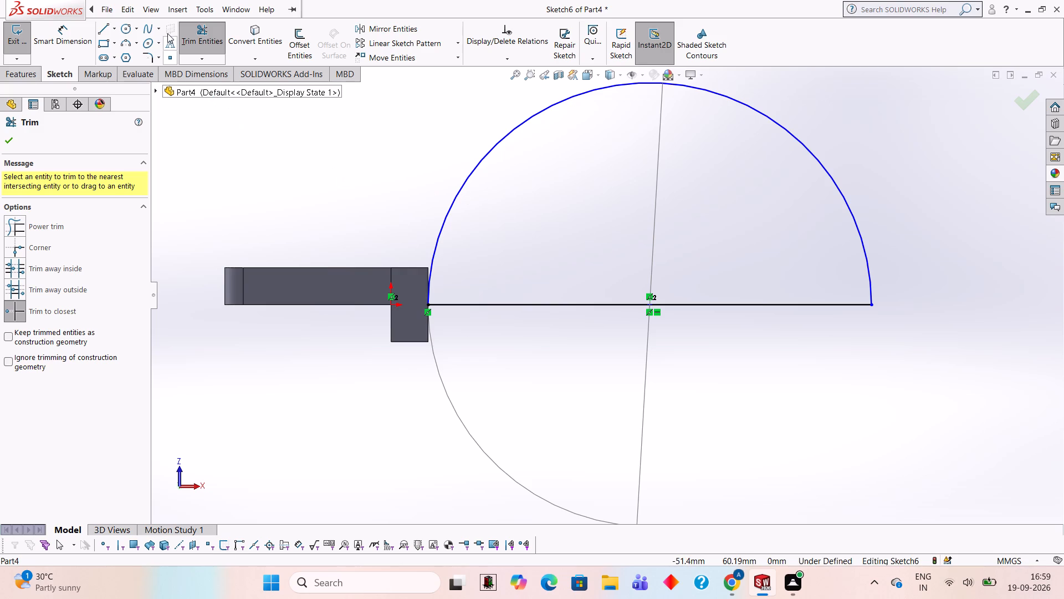
Sketch a larger circle concentric with the semicircle, with a radius of about 69.6 mm.
{"action": "left_click", "coordinate": [124, 29]}
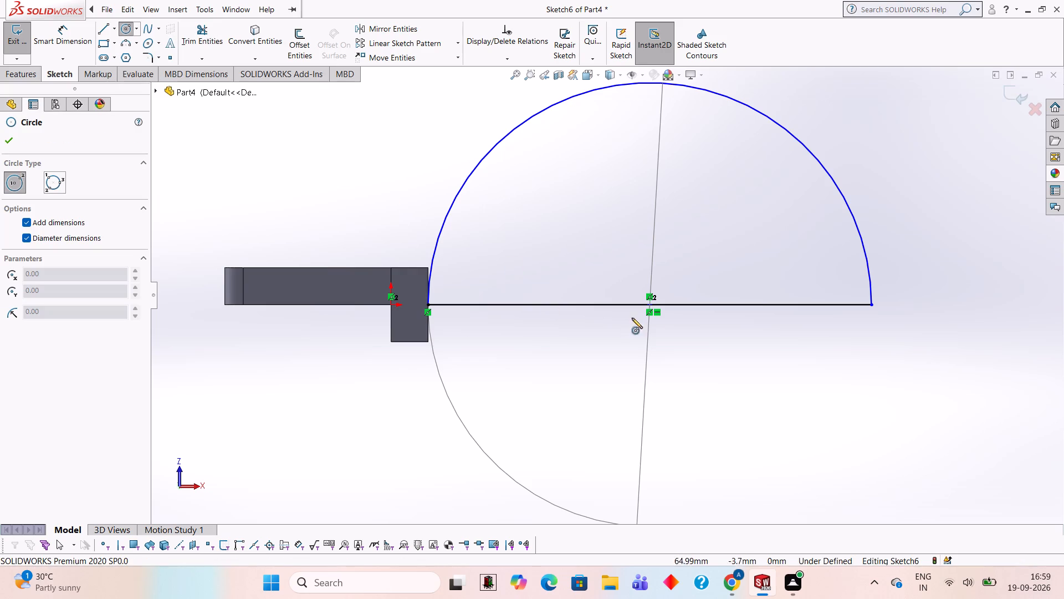
{"action": "left_click", "coordinate": [649, 305]}
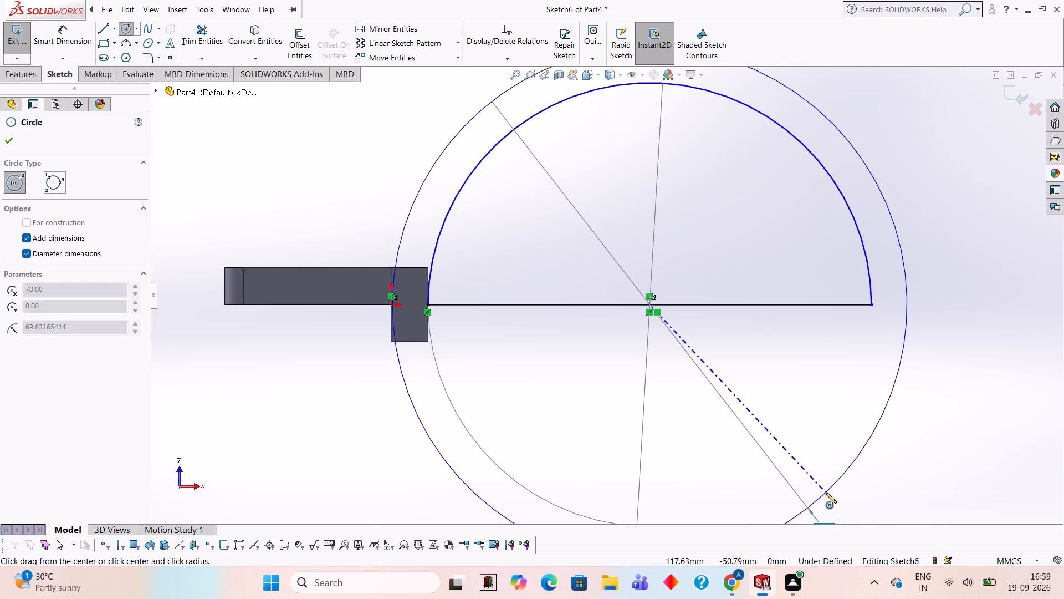
{"action": "left_click", "coordinate": [826, 493]}
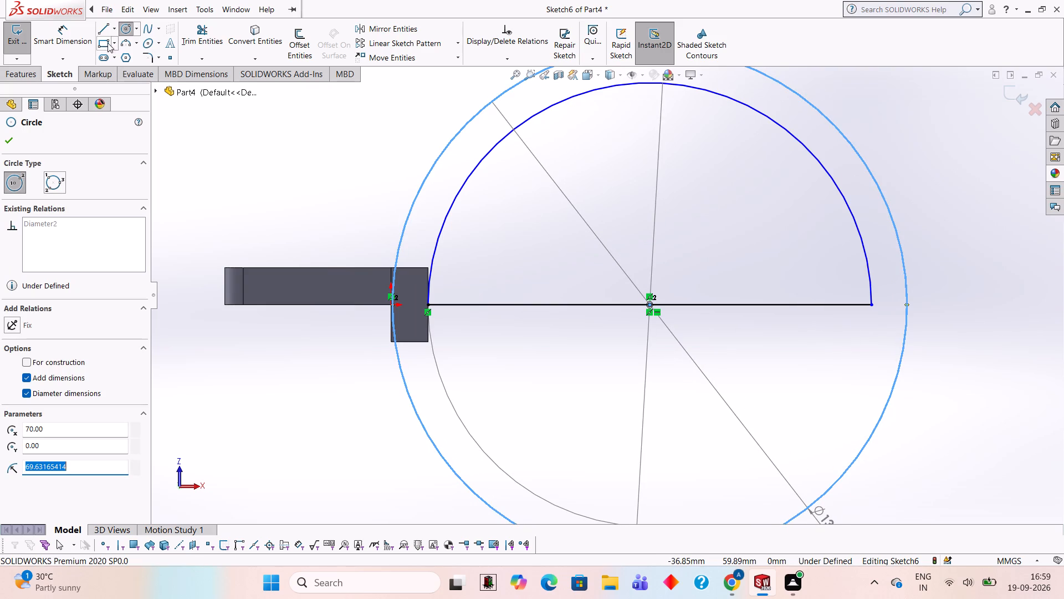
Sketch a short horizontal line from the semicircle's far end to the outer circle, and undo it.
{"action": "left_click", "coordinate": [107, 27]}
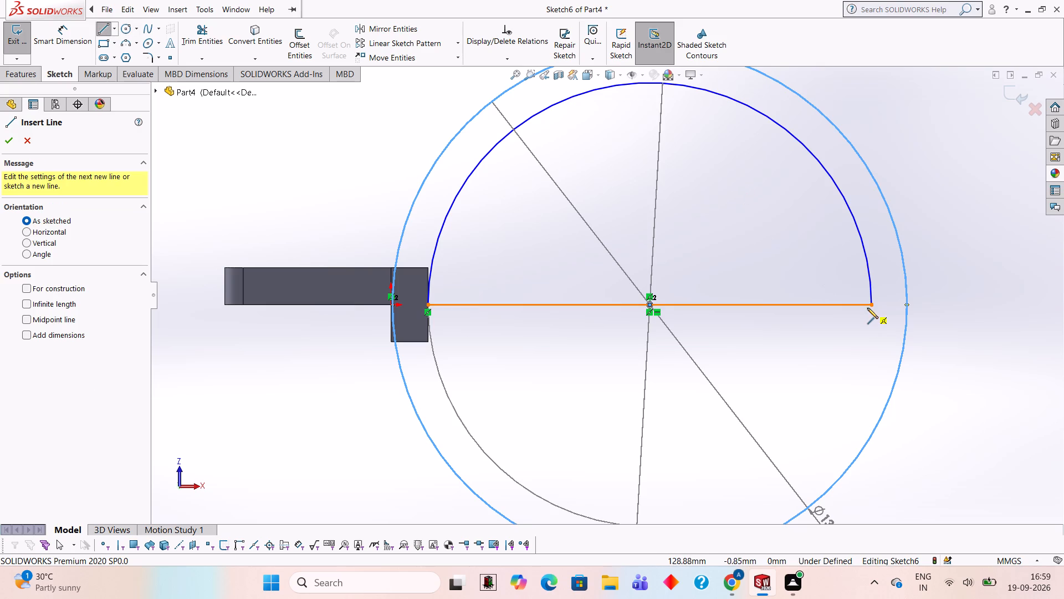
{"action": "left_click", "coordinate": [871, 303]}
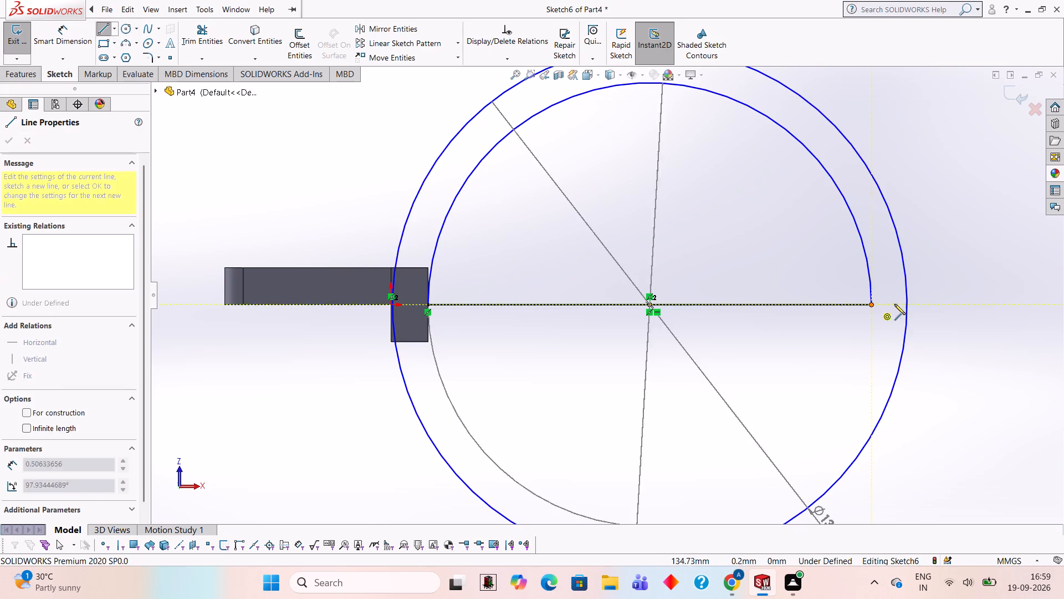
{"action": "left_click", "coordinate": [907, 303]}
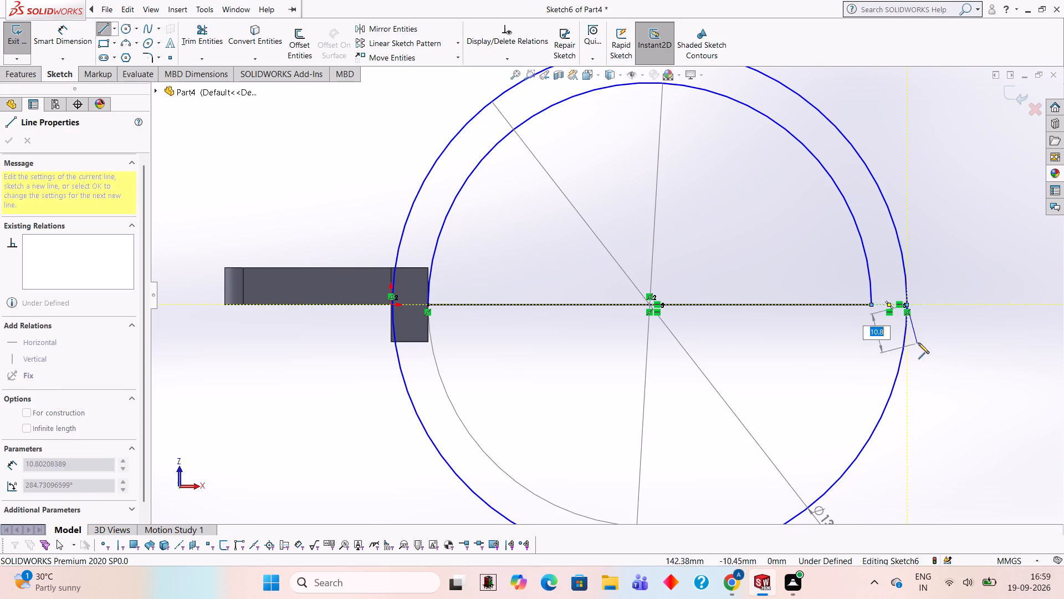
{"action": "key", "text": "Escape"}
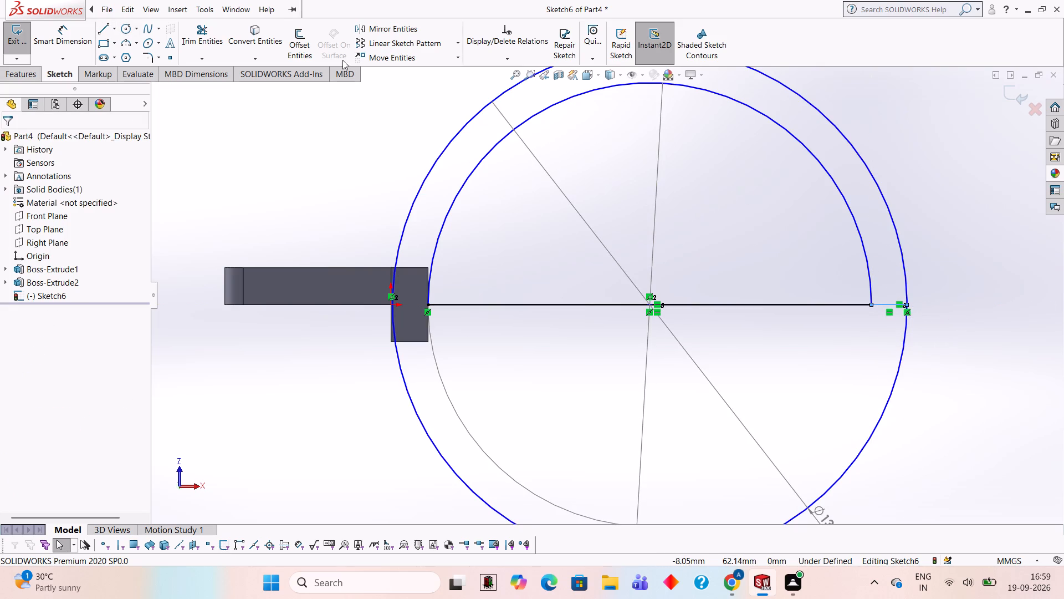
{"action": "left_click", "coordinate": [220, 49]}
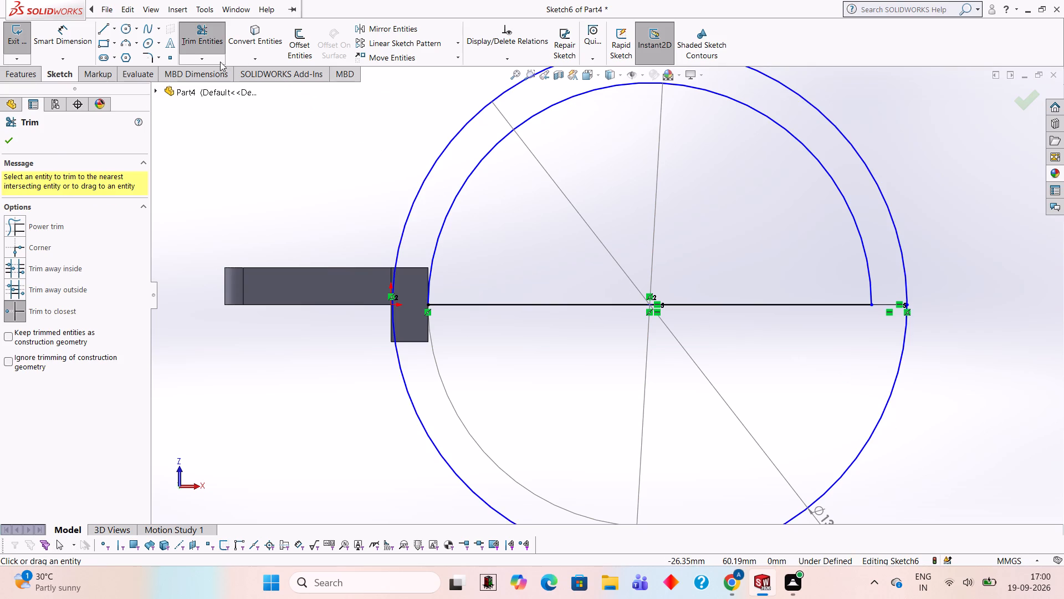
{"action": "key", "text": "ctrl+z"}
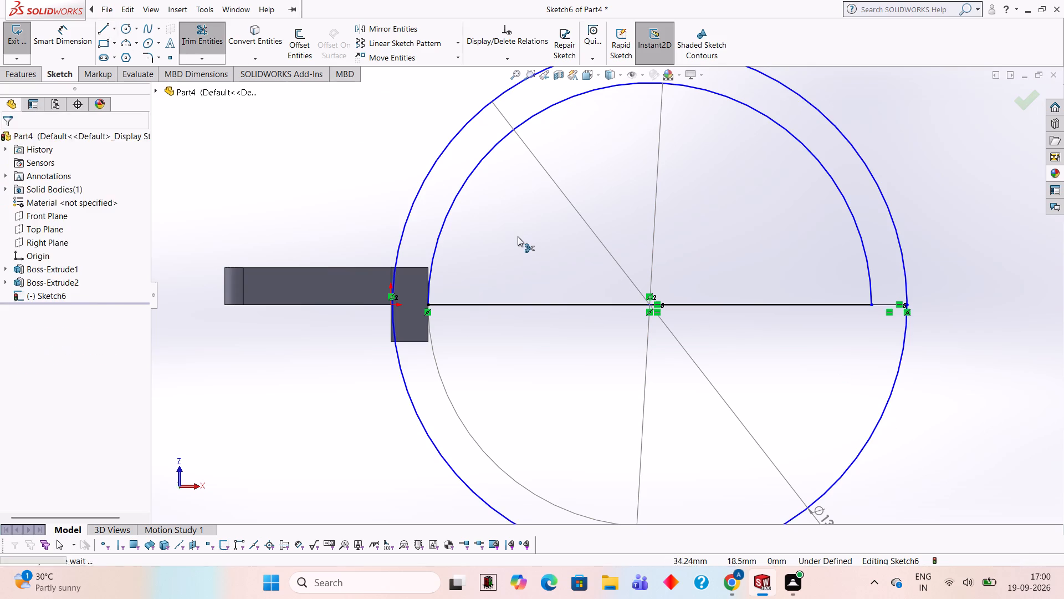
Sketch a horizontal line about 22 mm long outward from the semicircle's far end, and trim it back to the outer circle.
{"action": "left_click", "coordinate": [106, 35]}
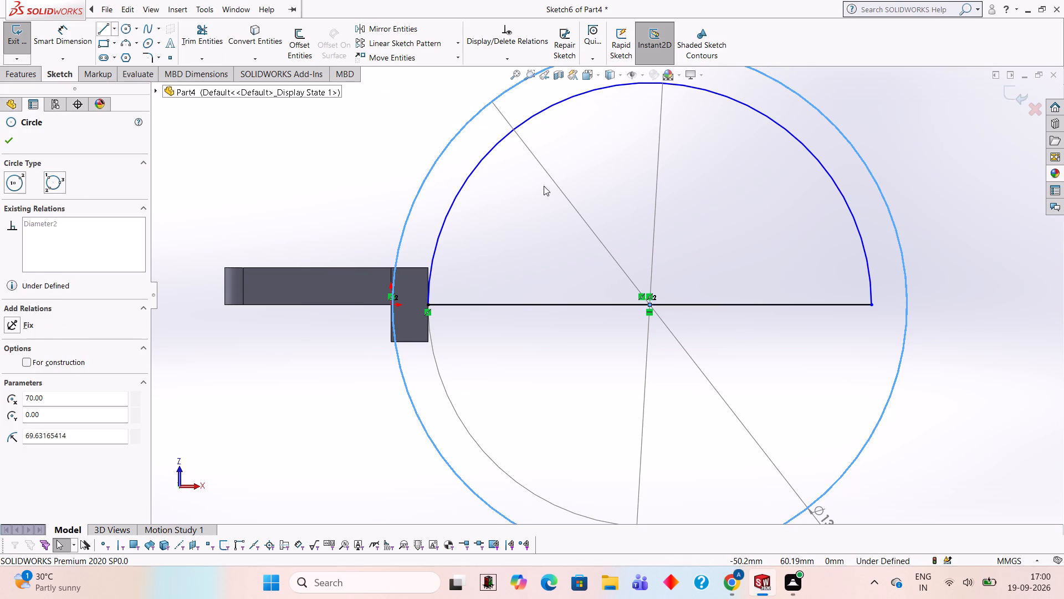
{"action": "left_click", "coordinate": [869, 306]}
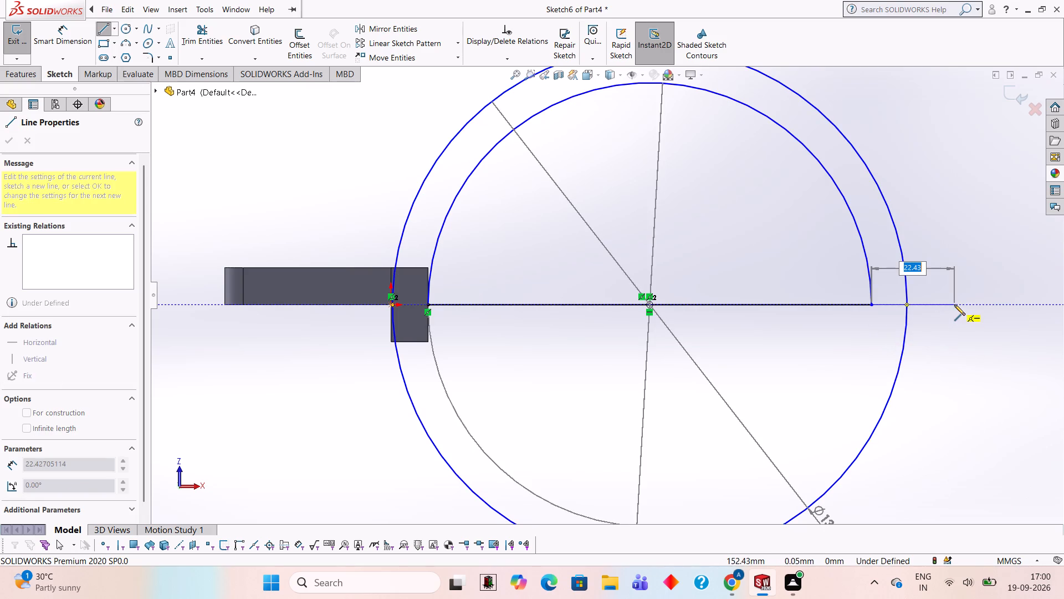
{"action": "left_click", "coordinate": [954, 307]}
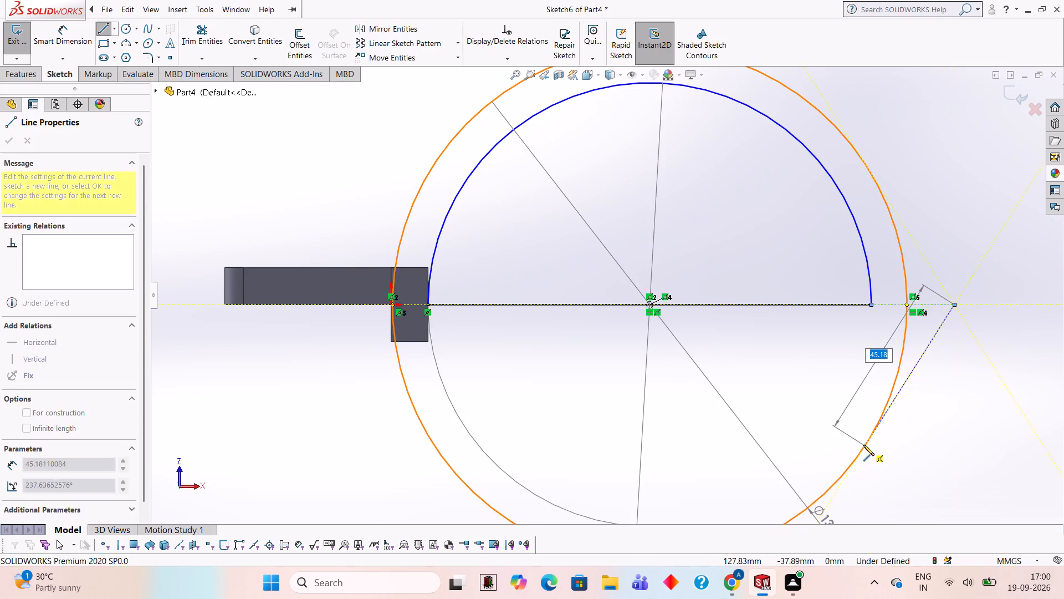
{"action": "key", "text": "Escape"}
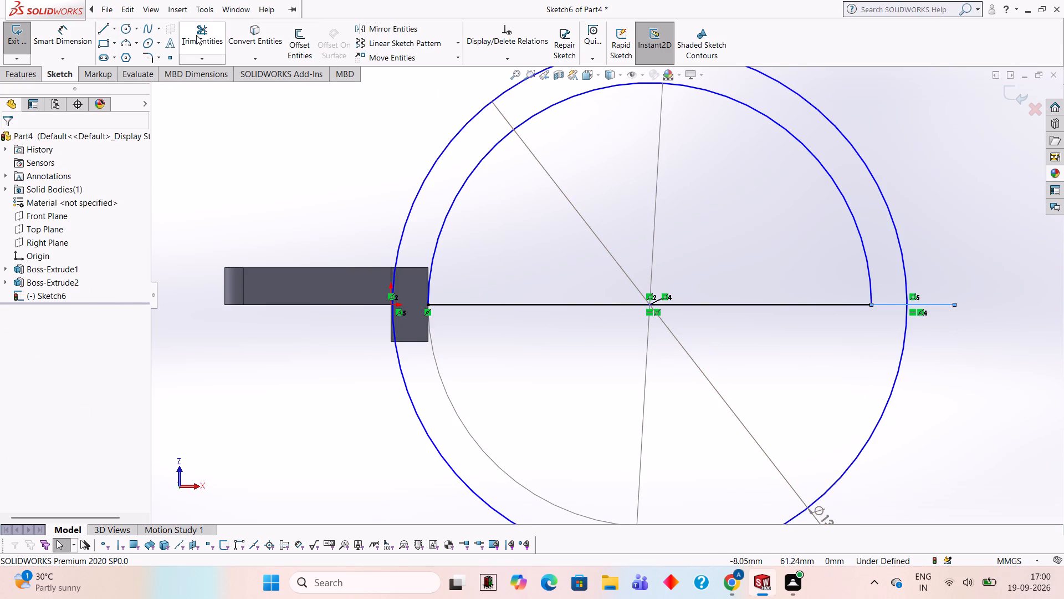
{"action": "left_click", "coordinate": [196, 35]}
{"action": "left_click", "coordinate": [937, 303]}
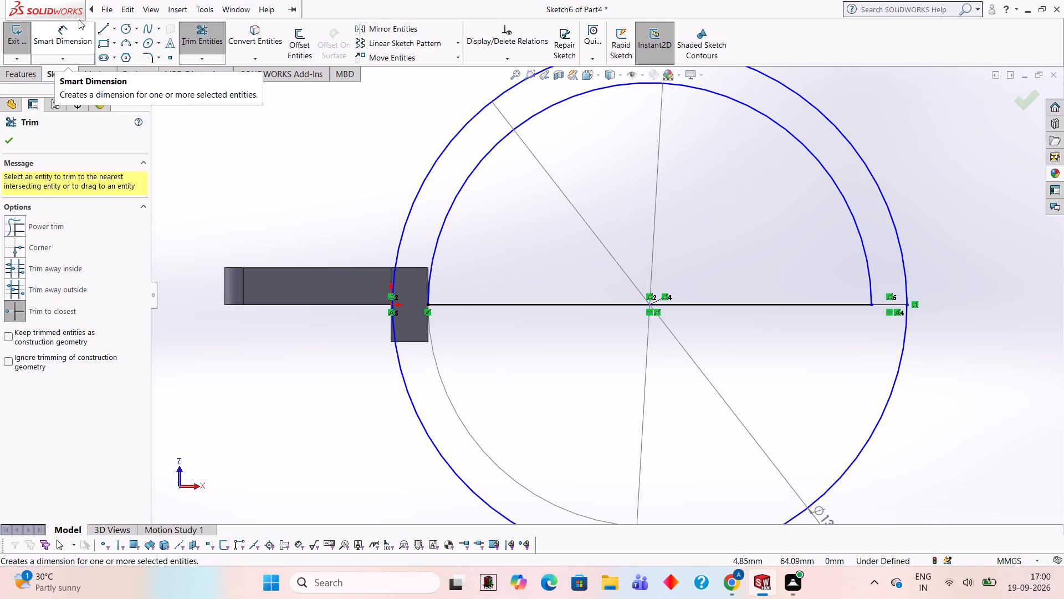
Sketch a horizontal line from the semicircle's end at the tab to the origin.
{"action": "left_click", "coordinate": [100, 35]}
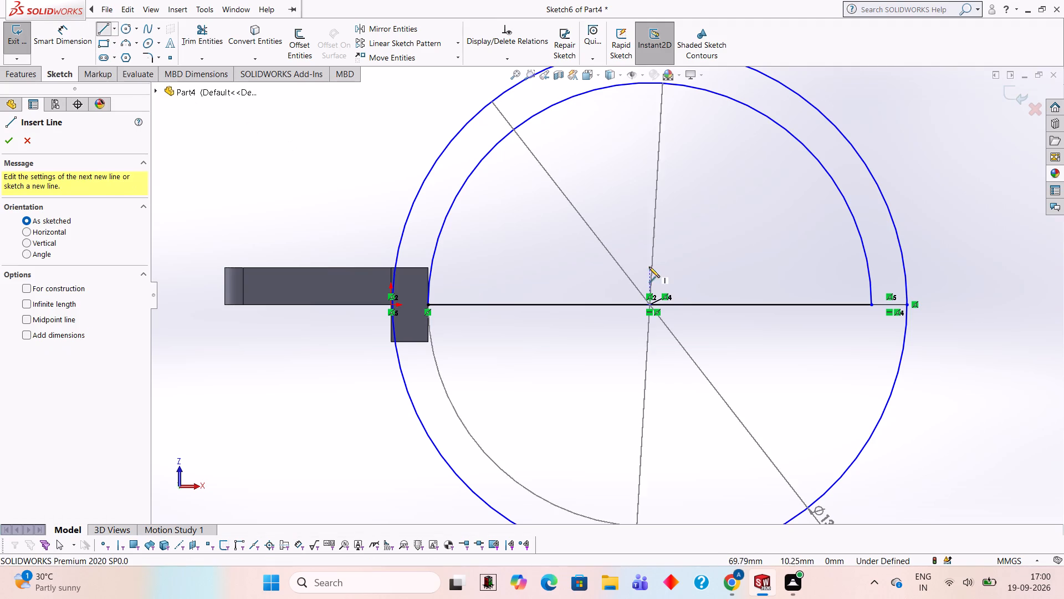
{"action": "left_click", "coordinate": [429, 306]}
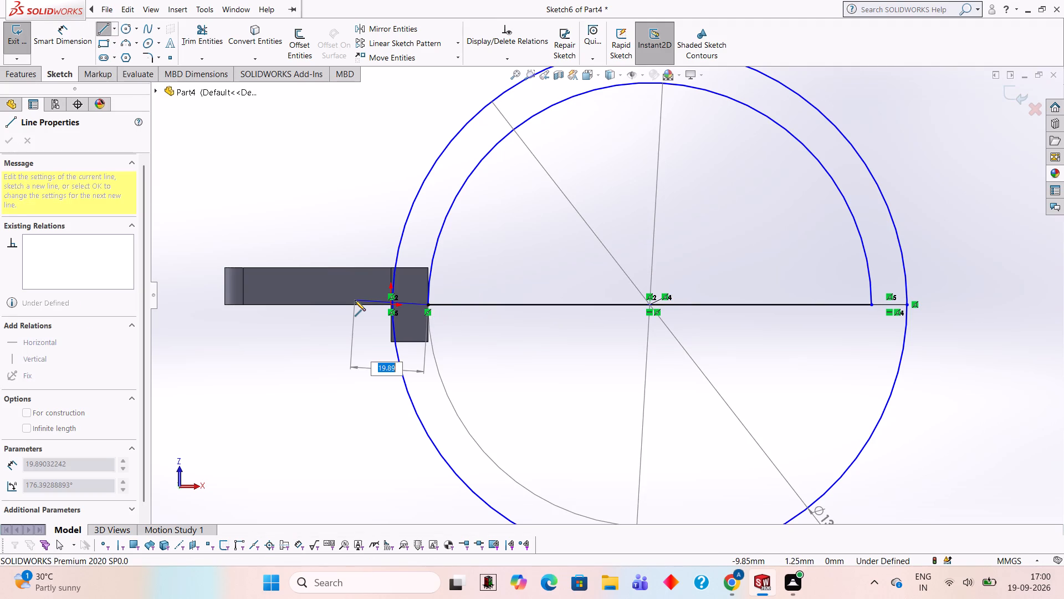
{"action": "left_click", "coordinate": [392, 303]}
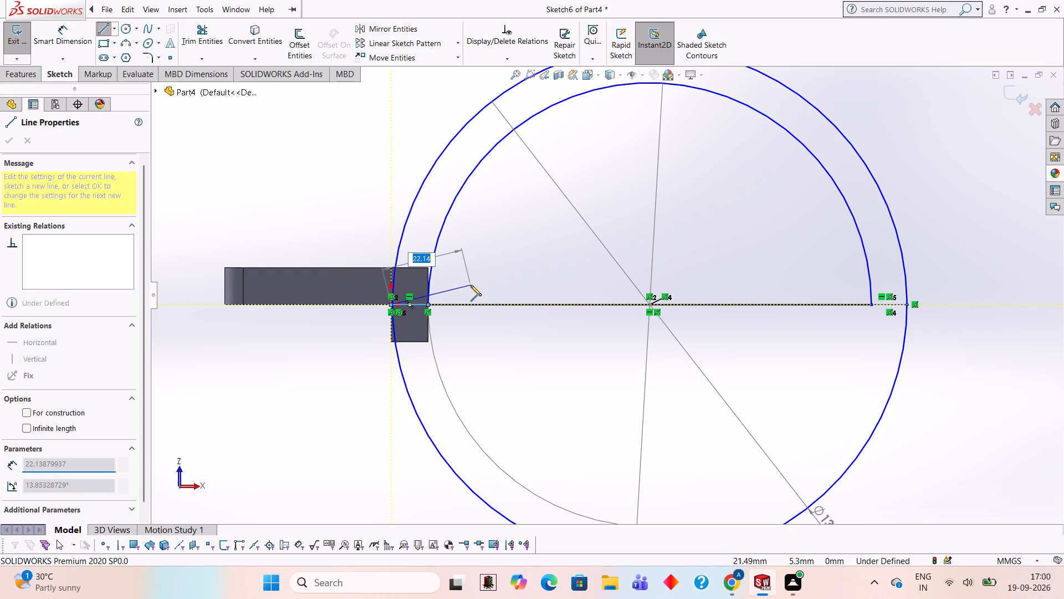
{"action": "key", "text": "Escape"}
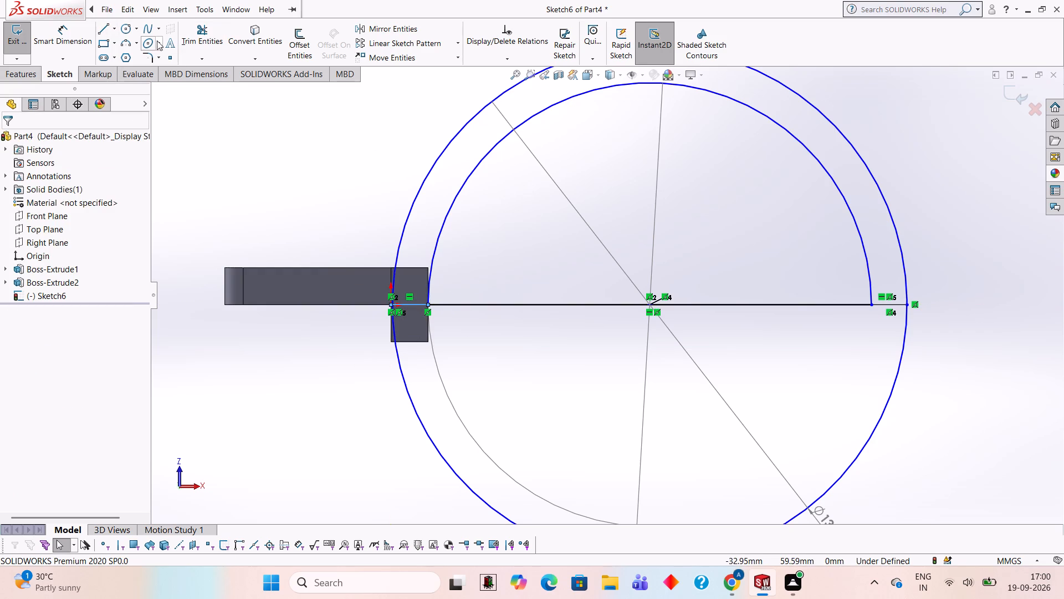
Trim away the lower half of the outer circle below the horizontal line, leaving a semicircular band profile.
{"action": "left_click", "coordinate": [198, 42]}
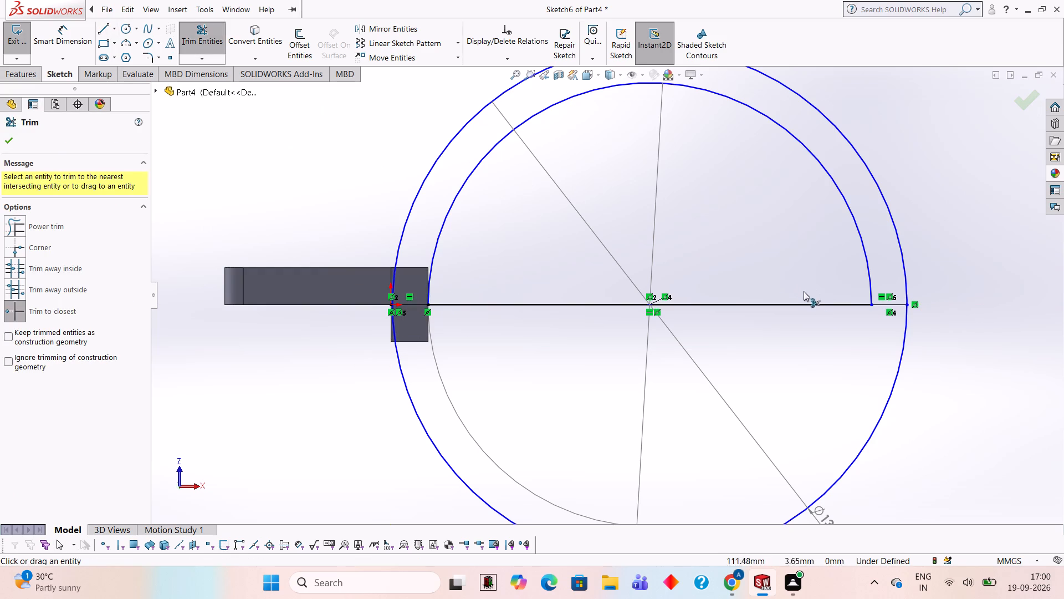
{"action": "left_click", "coordinate": [892, 383]}
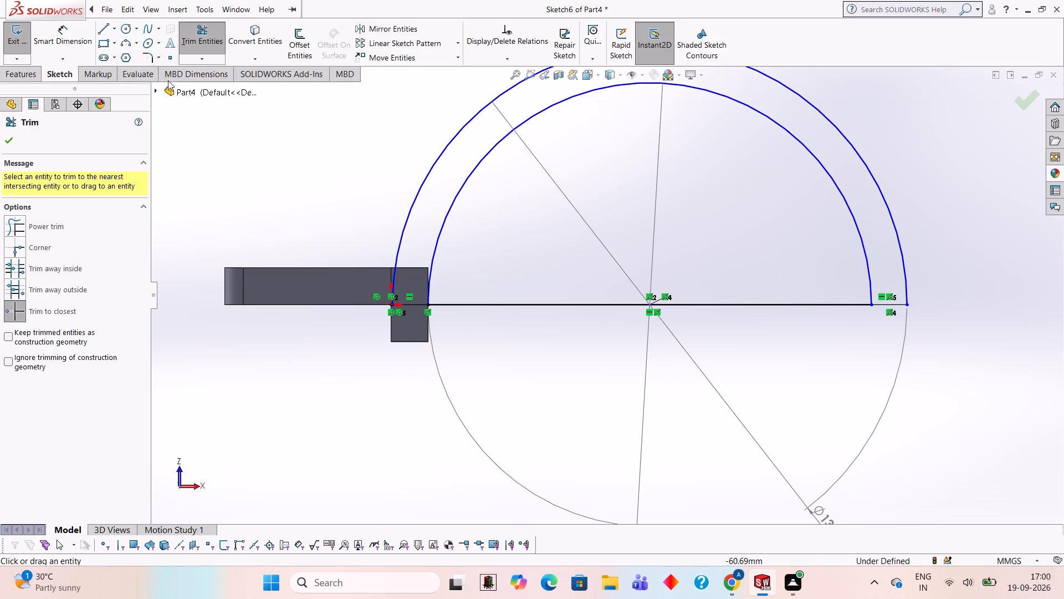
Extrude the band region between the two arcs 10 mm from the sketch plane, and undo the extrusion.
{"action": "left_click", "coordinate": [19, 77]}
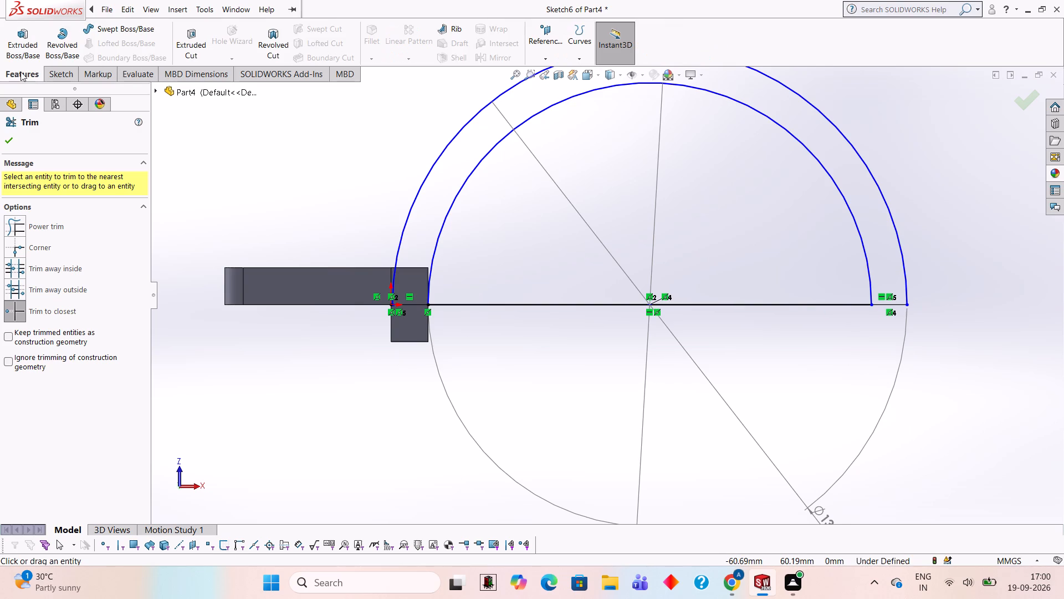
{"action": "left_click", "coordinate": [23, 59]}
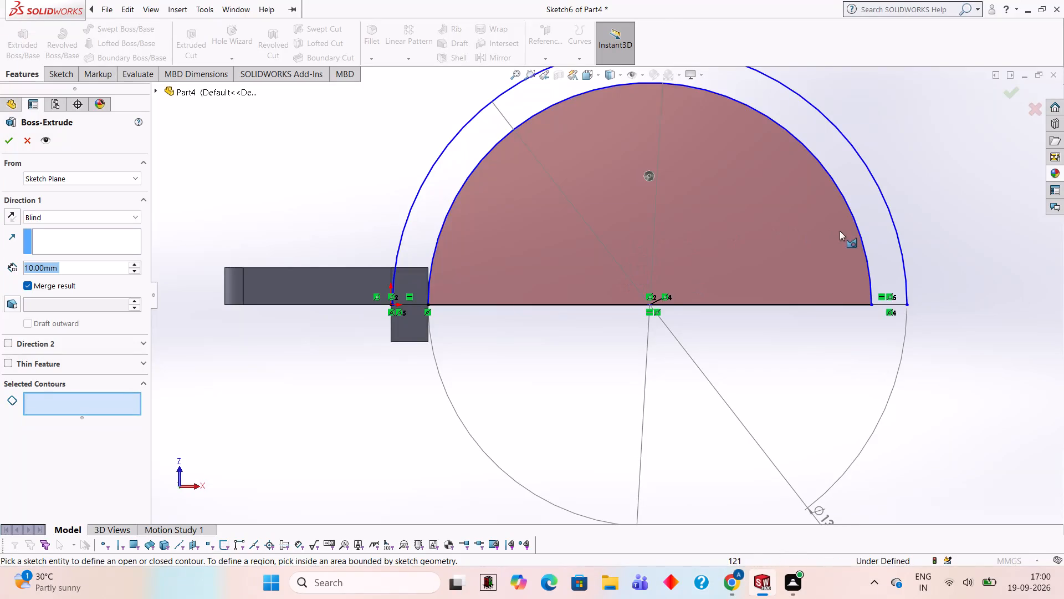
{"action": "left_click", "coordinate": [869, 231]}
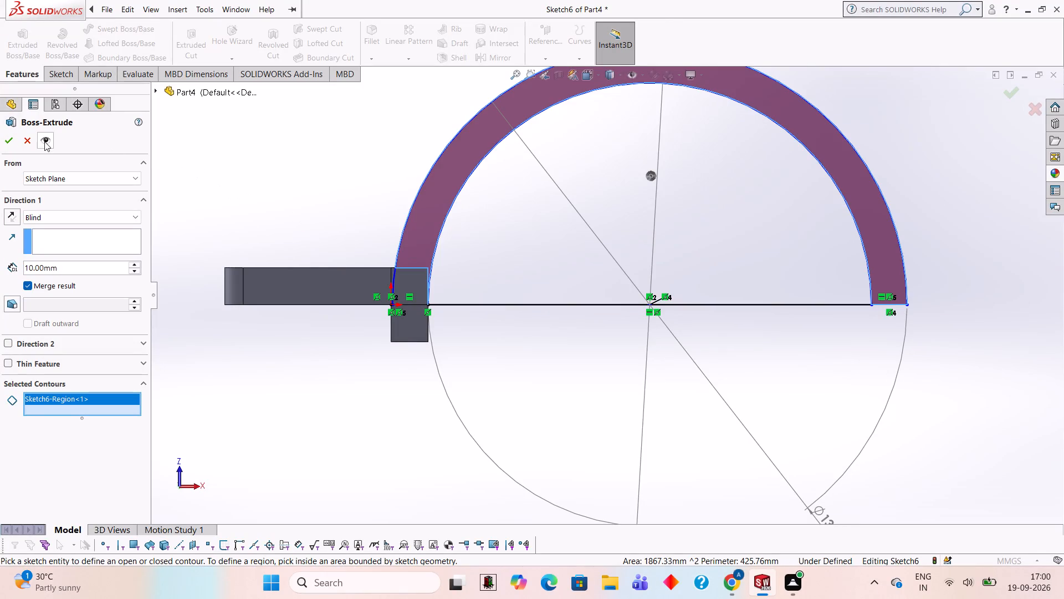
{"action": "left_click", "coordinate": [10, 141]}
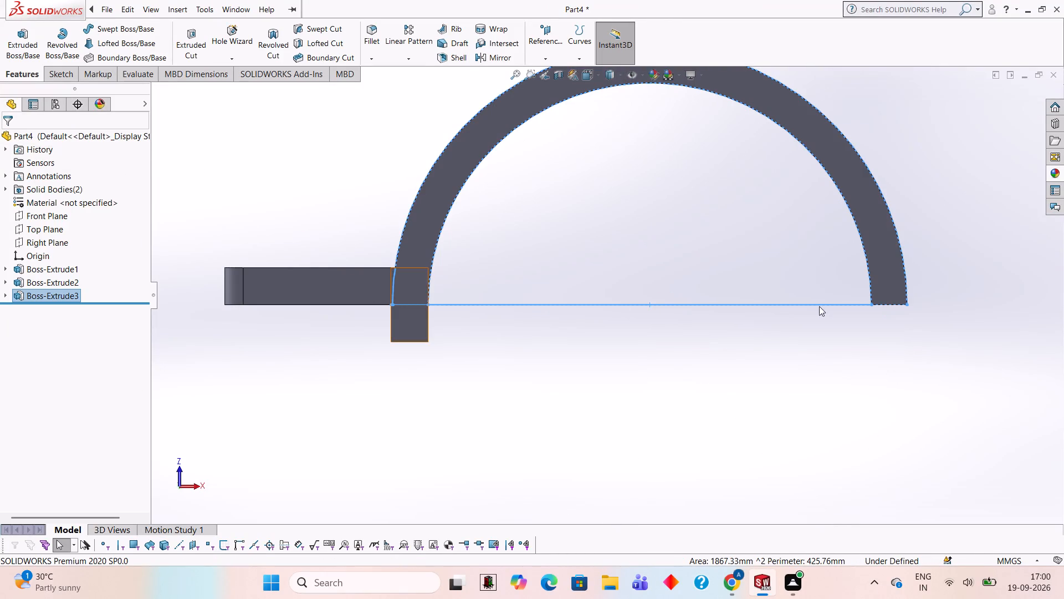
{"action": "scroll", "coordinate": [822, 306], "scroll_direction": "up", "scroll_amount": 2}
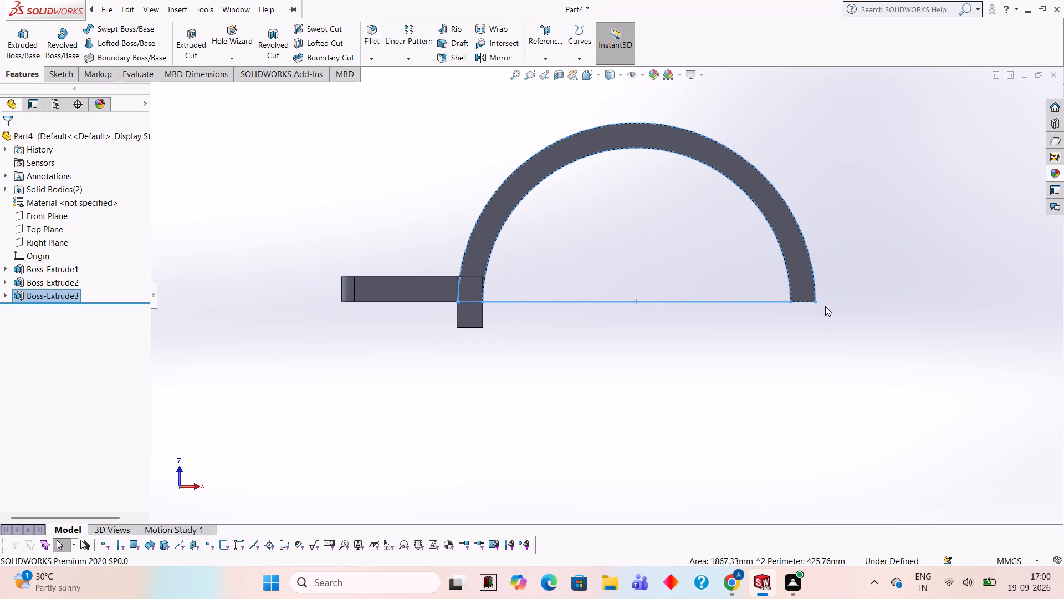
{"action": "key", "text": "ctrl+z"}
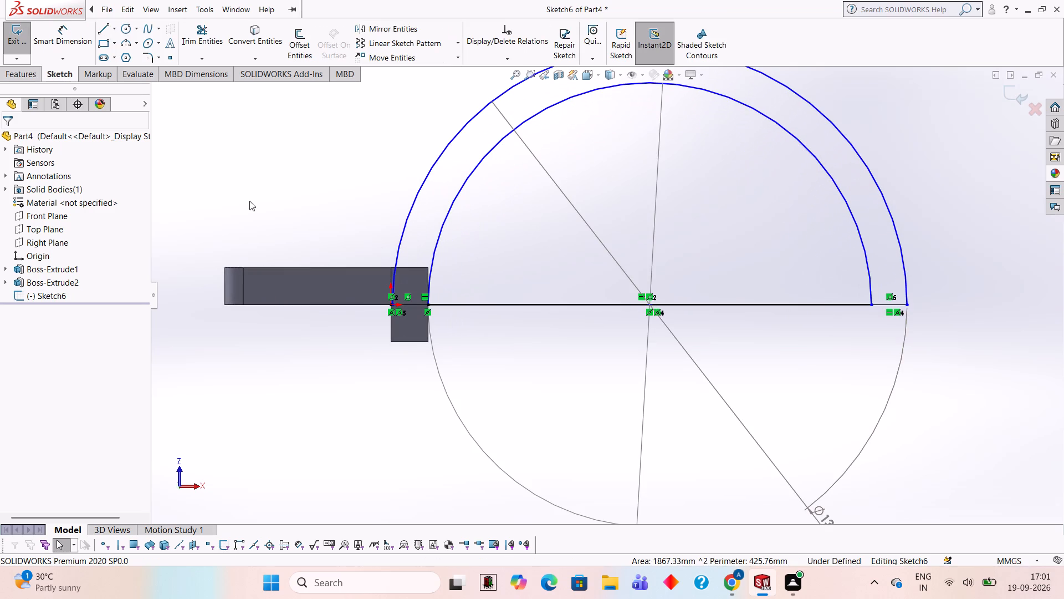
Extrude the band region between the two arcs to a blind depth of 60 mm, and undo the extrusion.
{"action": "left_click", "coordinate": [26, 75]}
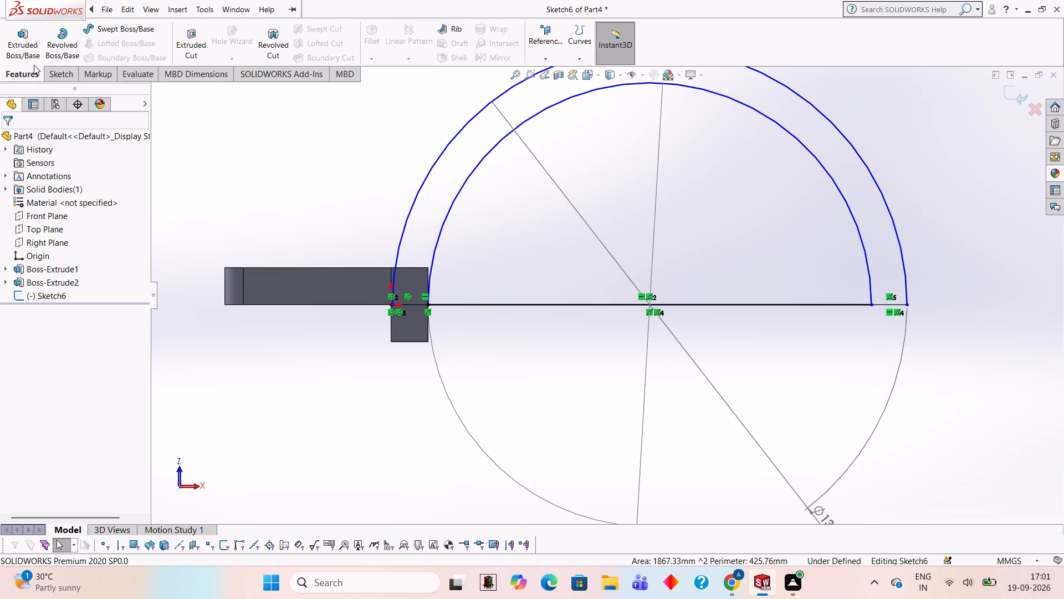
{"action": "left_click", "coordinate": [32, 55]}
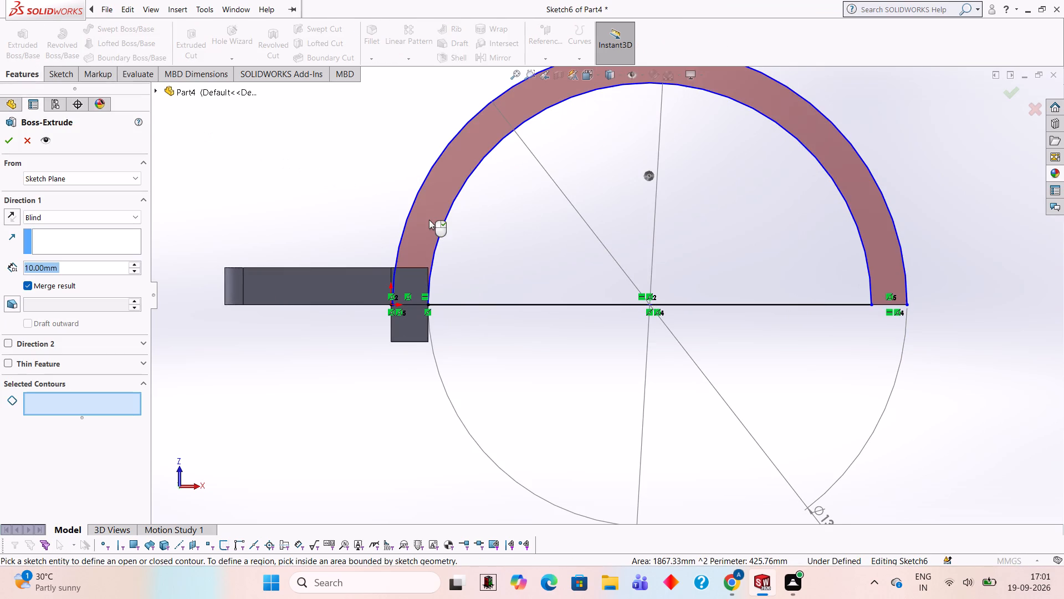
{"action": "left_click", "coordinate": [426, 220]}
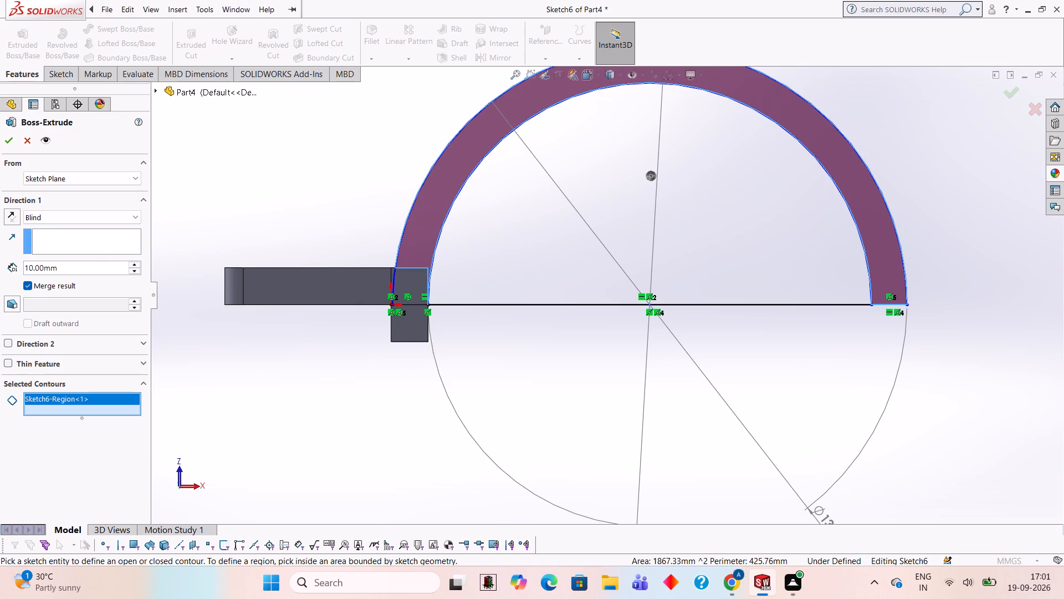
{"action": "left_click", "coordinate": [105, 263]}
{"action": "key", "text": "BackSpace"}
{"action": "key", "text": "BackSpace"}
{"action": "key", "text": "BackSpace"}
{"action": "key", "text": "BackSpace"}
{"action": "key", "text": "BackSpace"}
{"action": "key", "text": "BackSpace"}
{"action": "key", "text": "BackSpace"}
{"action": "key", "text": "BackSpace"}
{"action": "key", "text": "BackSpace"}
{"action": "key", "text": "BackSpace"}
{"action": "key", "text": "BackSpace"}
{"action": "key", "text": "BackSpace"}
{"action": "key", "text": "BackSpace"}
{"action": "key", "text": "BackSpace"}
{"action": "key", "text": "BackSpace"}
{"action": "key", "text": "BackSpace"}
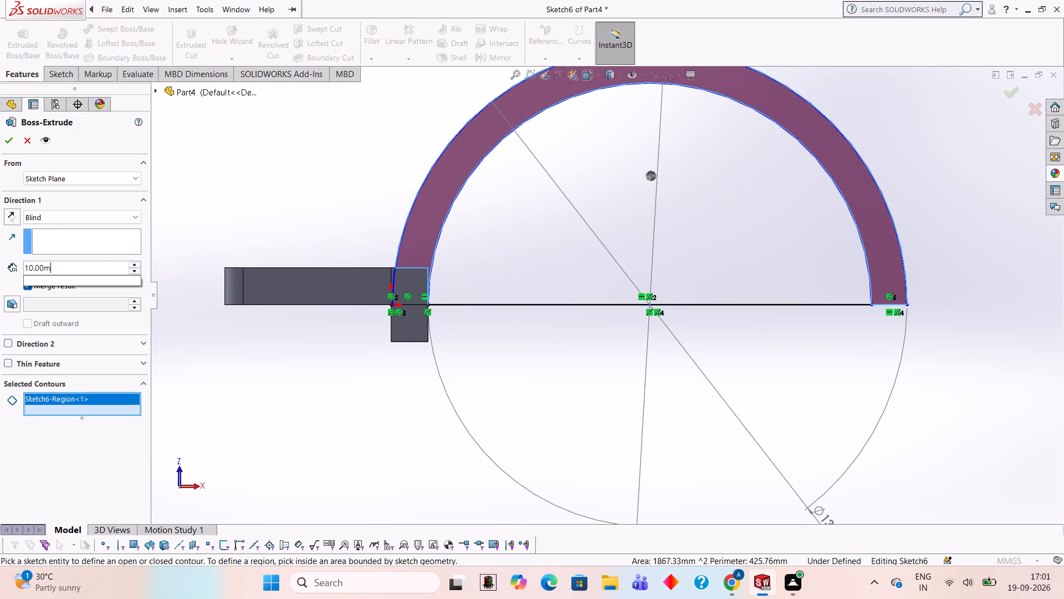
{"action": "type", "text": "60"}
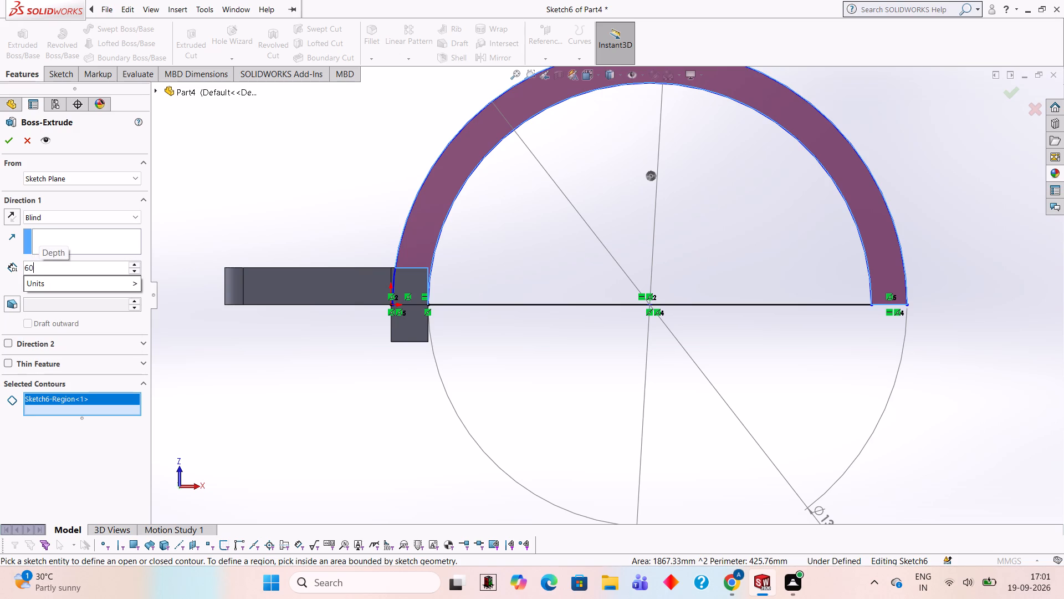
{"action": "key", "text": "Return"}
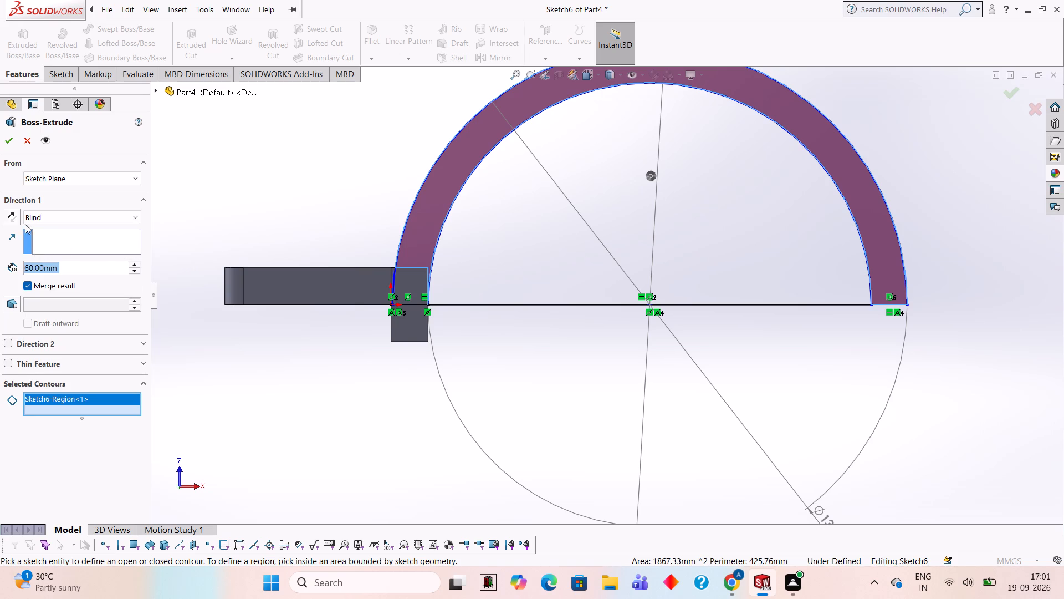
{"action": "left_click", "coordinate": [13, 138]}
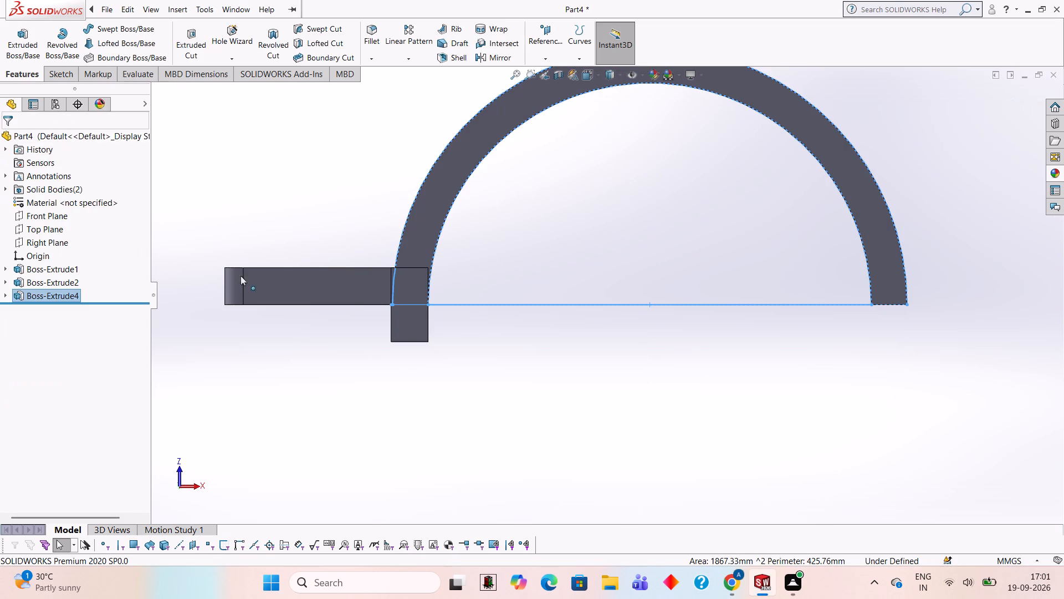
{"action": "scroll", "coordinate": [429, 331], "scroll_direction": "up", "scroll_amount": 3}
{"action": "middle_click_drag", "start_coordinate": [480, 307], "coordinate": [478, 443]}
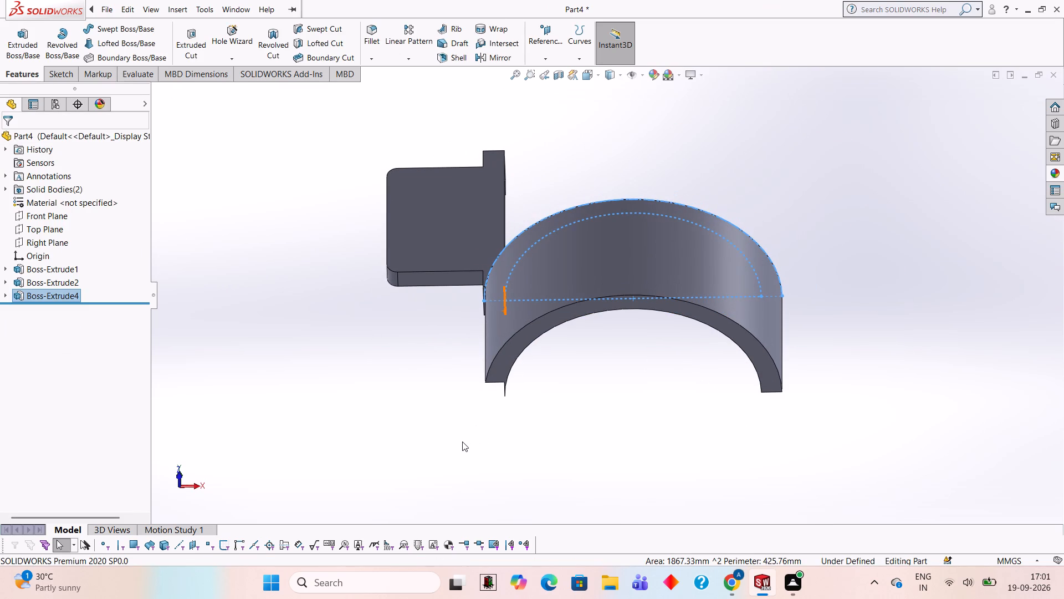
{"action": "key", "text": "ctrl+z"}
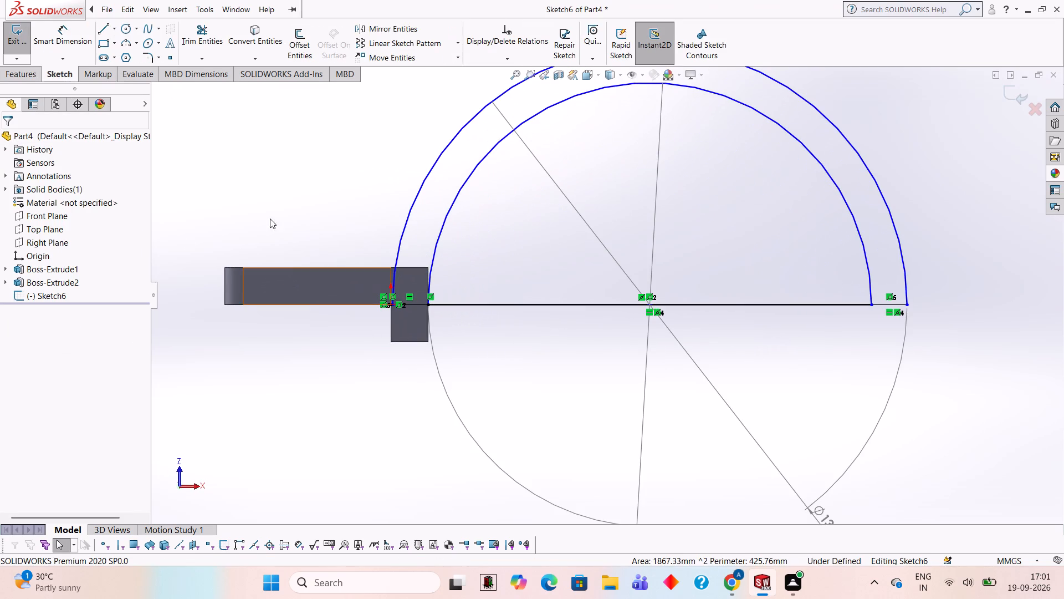
Try to extrude the band sketch 60 mm in the reversed direction without picking a contour.
{"action": "left_click", "coordinate": [27, 74]}
{"action": "left_click", "coordinate": [19, 38]}
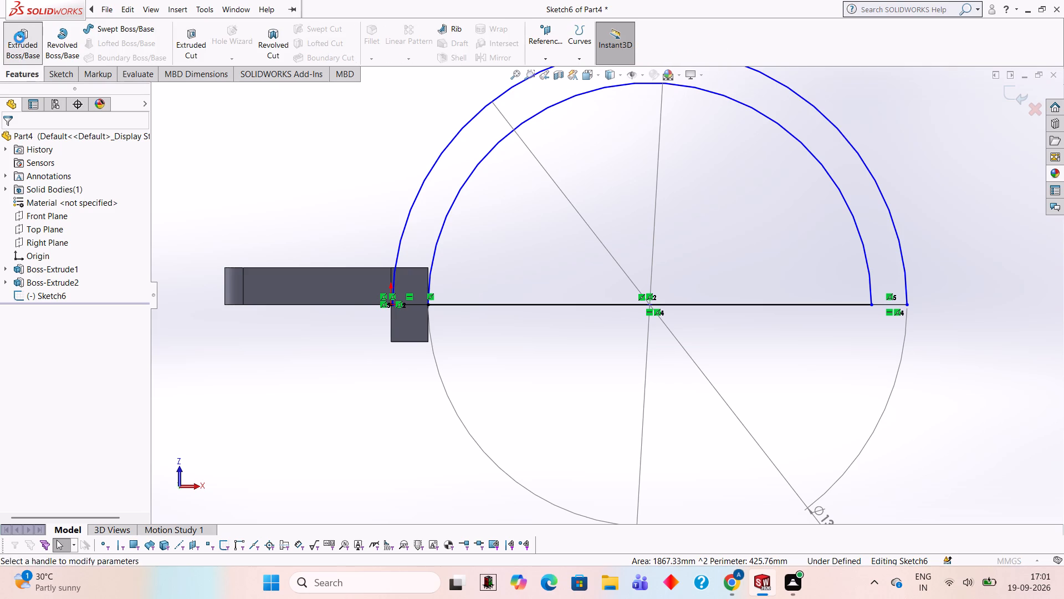
{"action": "left_click", "coordinate": [11, 214]}
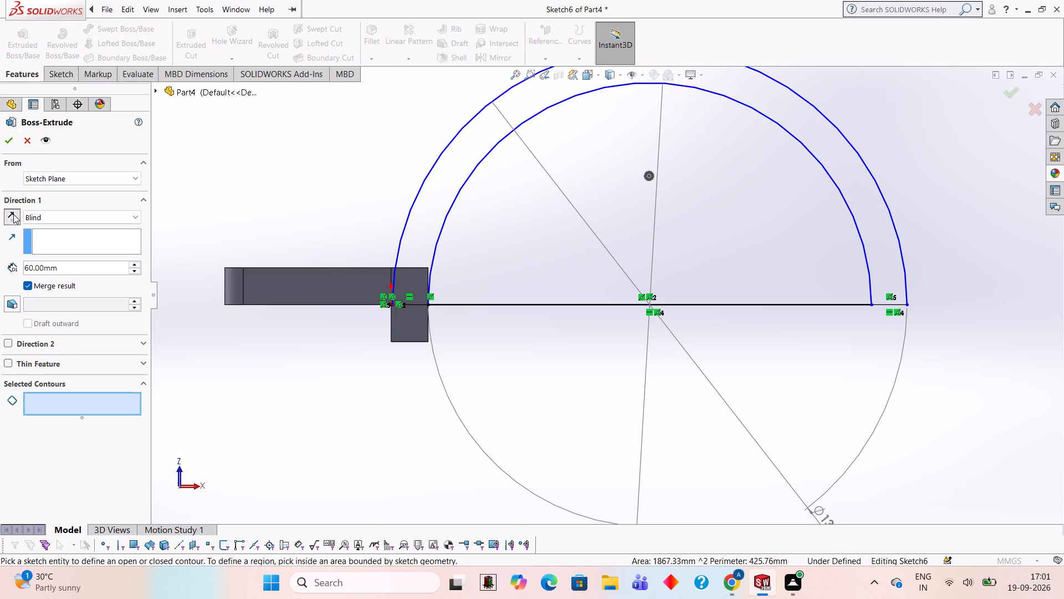
{"action": "left_click", "coordinate": [10, 136]}
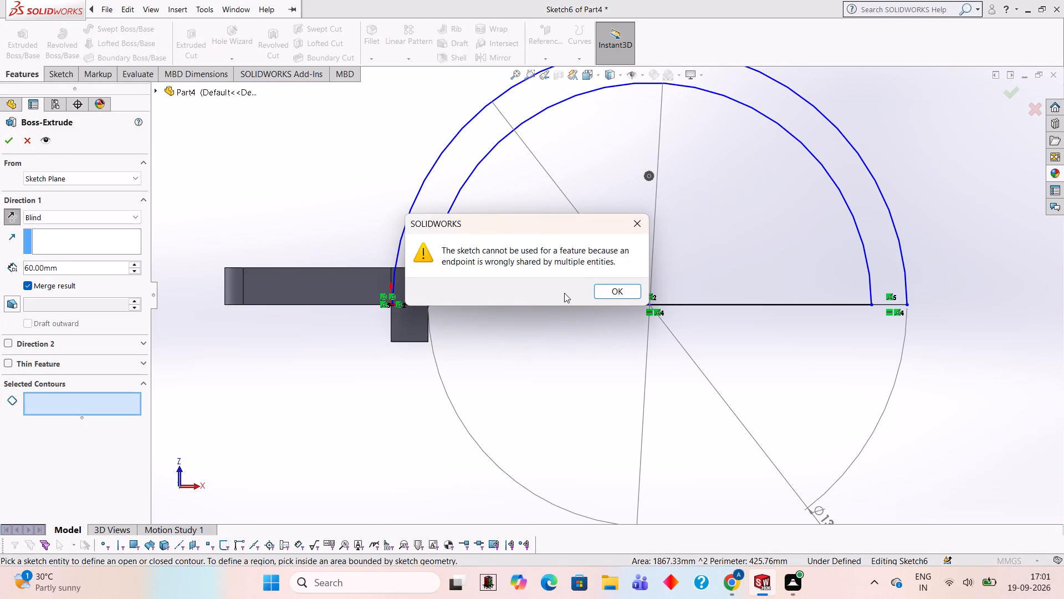
{"action": "left_click", "coordinate": [630, 295]}
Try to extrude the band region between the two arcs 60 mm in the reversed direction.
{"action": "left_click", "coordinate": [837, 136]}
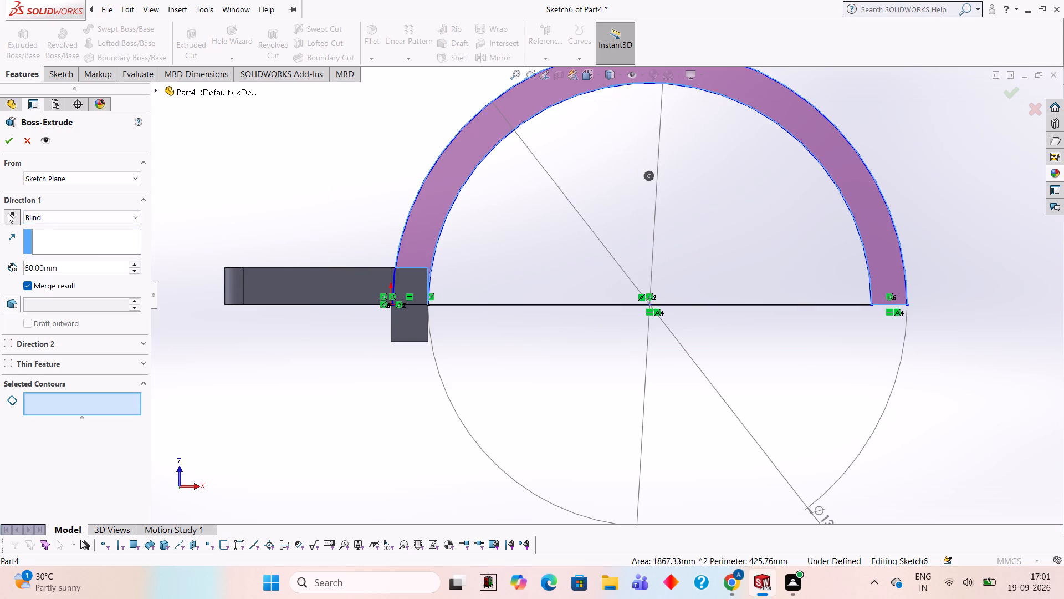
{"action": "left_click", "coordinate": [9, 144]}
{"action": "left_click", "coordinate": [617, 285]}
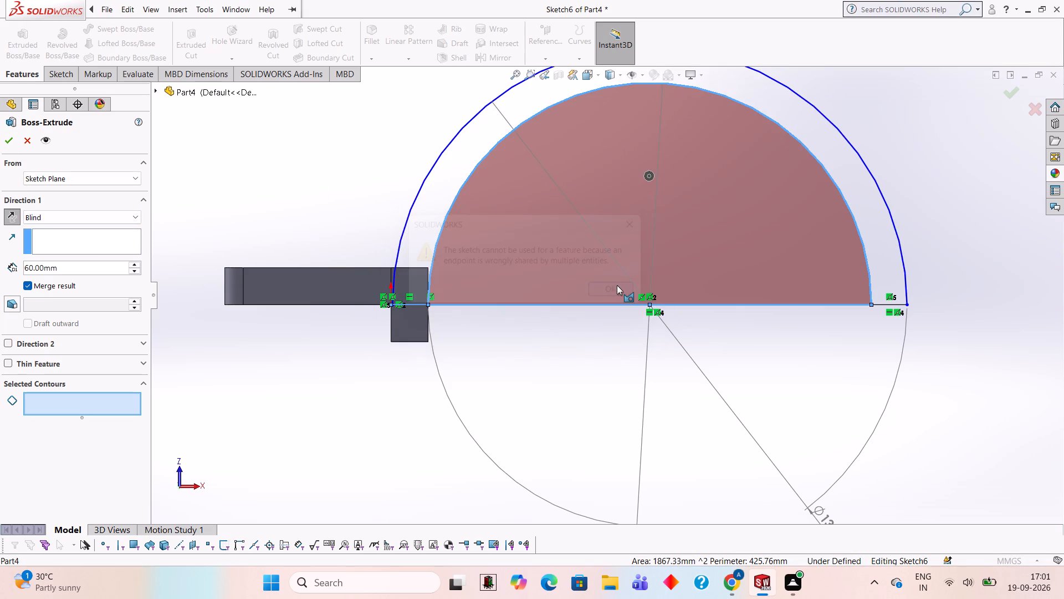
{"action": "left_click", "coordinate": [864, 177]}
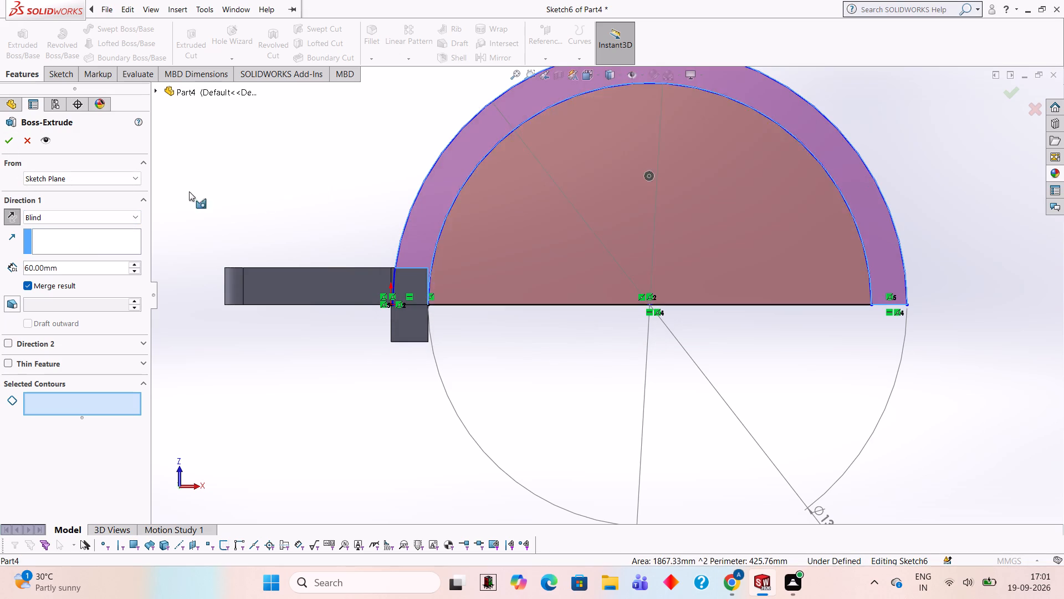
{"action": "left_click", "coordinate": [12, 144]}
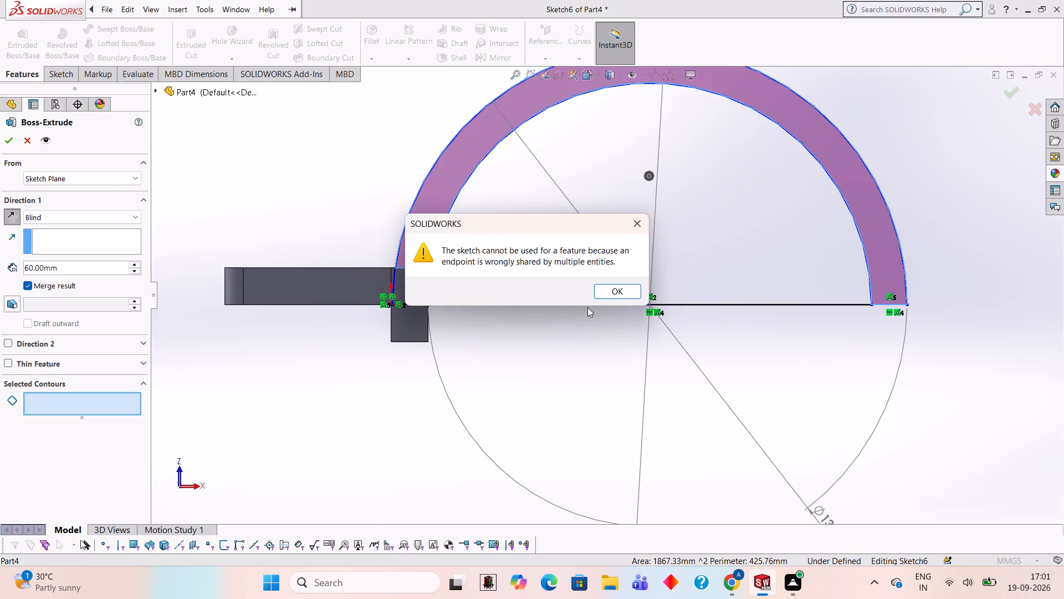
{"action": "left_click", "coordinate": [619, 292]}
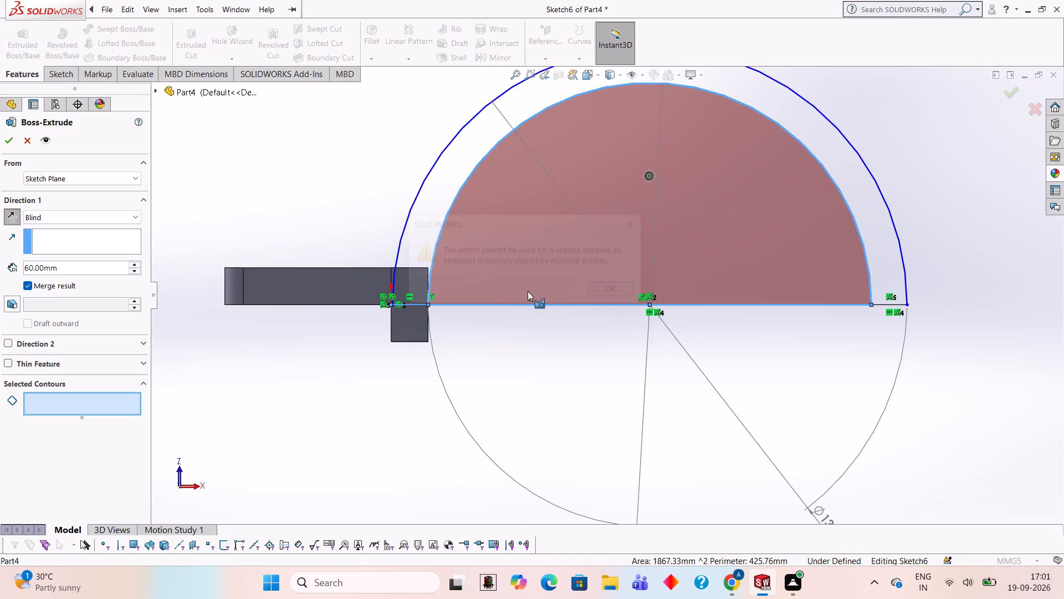
Examine the sketch endpoints where the band profile meets the tab.
{"action": "scroll", "coordinate": [420, 293], "scroll_direction": "down", "scroll_amount": 7}
{"action": "scroll", "coordinate": [446, 330], "scroll_direction": "down", "scroll_amount": 3}
{"action": "scroll", "coordinate": [505, 336], "scroll_direction": "down", "scroll_amount": 18}
{"action": "scroll", "coordinate": [503, 299], "scroll_direction": "up", "scroll_amount": 2}
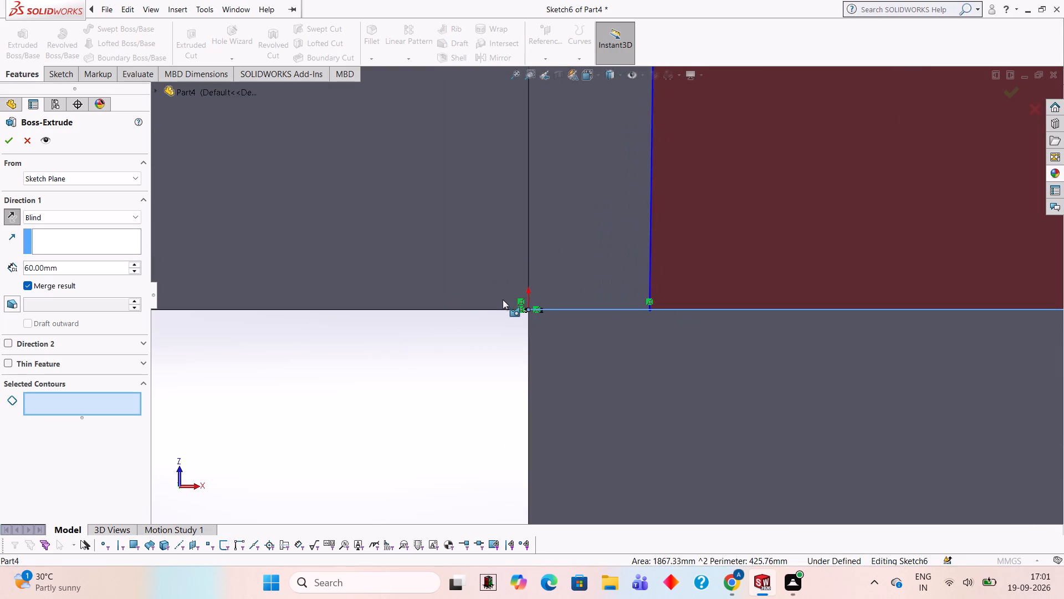
{"action": "scroll", "coordinate": [503, 299], "scroll_direction": "up", "scroll_amount": 20}
{"action": "scroll", "coordinate": [503, 299], "scroll_direction": "up", "scroll_amount": 6}
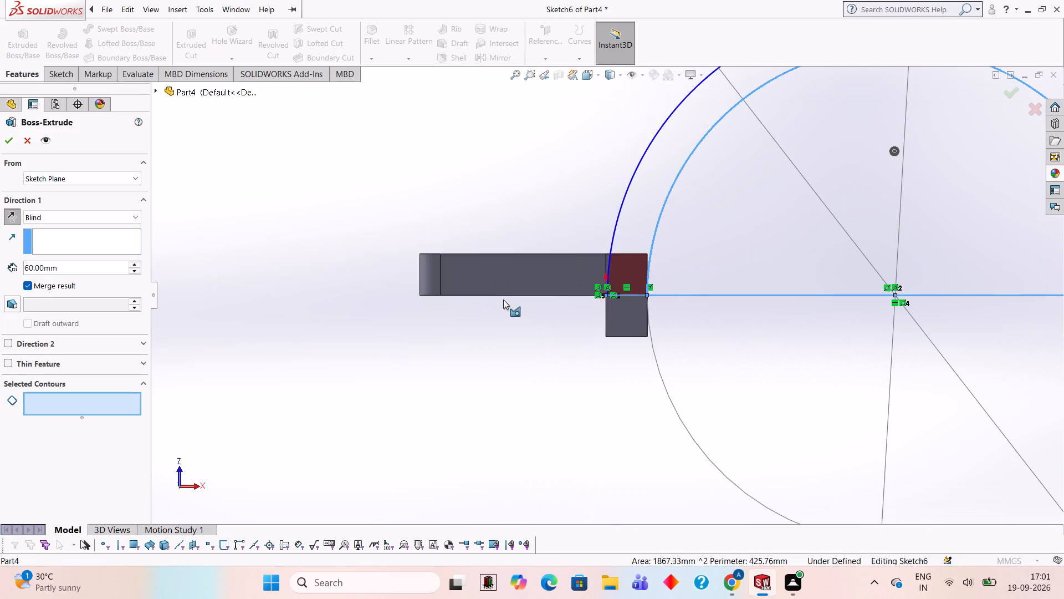
{"action": "scroll", "coordinate": [770, 264], "scroll_direction": "up", "scroll_amount": 2}
{"action": "scroll", "coordinate": [823, 268], "scroll_direction": "down", "scroll_amount": 3}
{"action": "scroll", "coordinate": [1017, 264], "scroll_direction": "up", "scroll_amount": 2}
{"action": "scroll", "coordinate": [1018, 264], "scroll_direction": "down", "scroll_amount": 1}
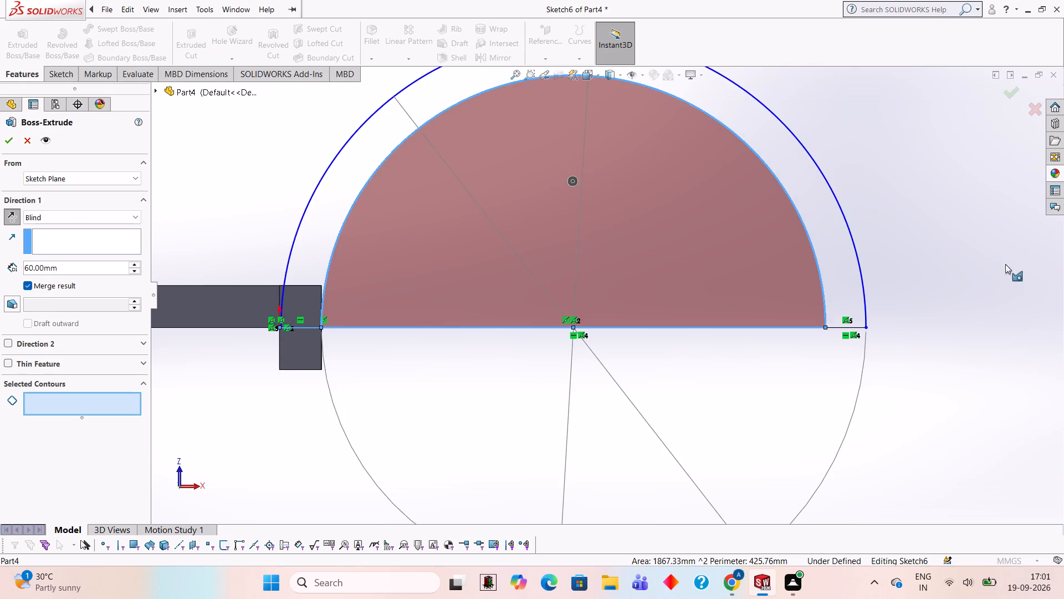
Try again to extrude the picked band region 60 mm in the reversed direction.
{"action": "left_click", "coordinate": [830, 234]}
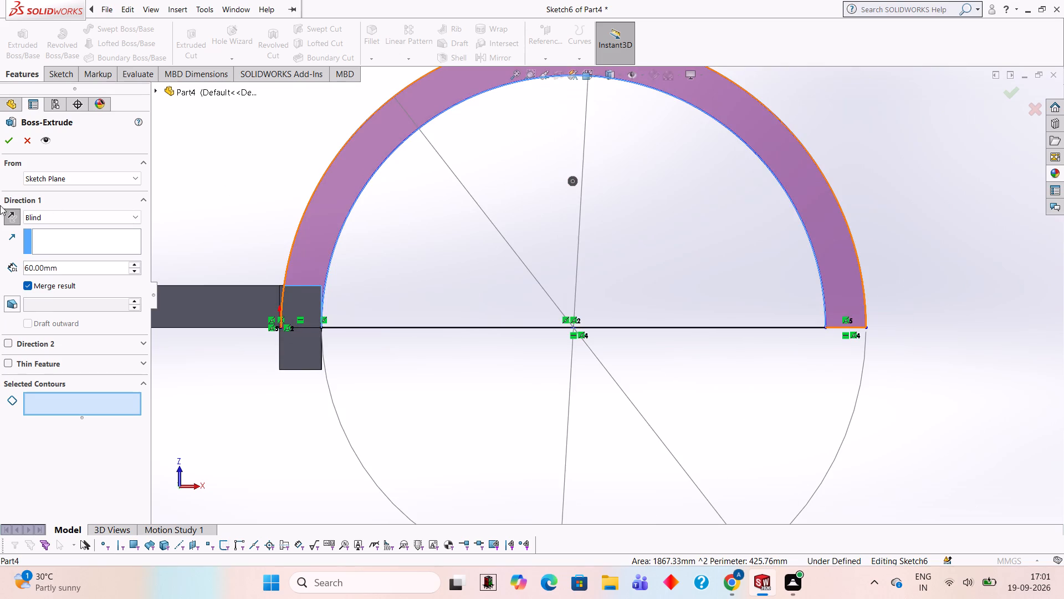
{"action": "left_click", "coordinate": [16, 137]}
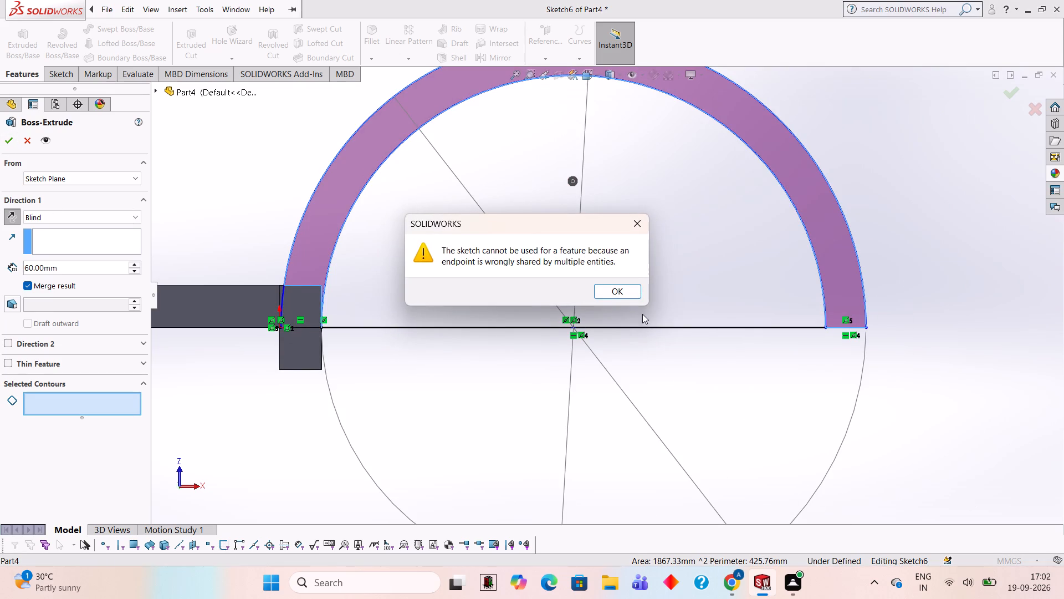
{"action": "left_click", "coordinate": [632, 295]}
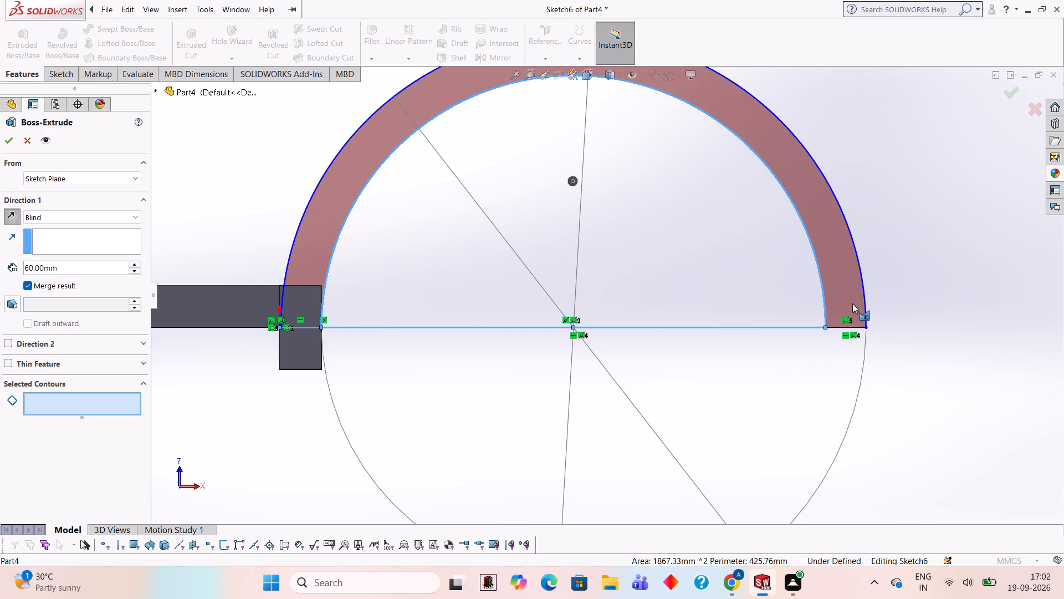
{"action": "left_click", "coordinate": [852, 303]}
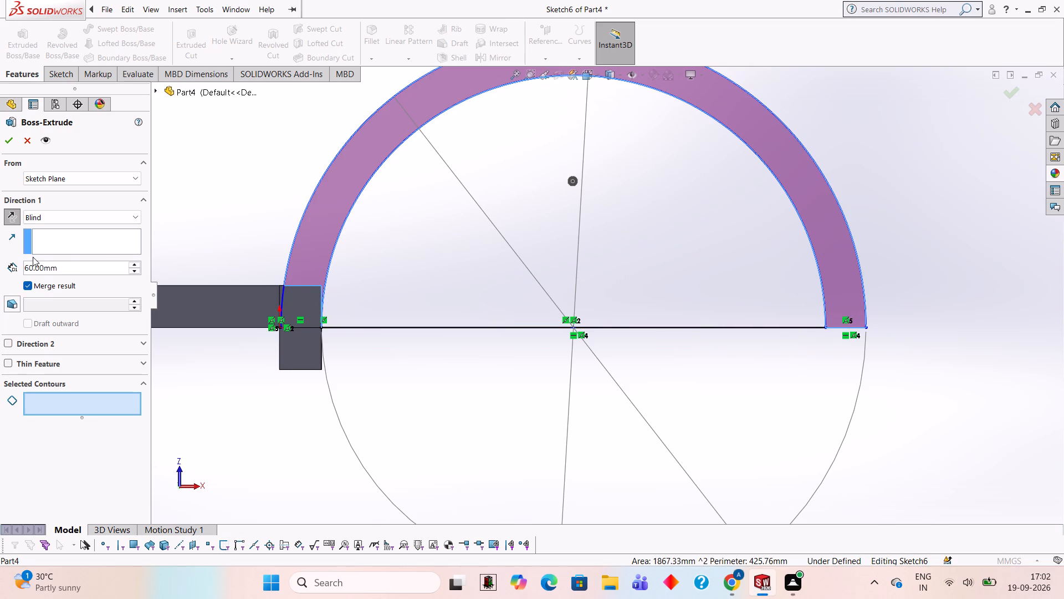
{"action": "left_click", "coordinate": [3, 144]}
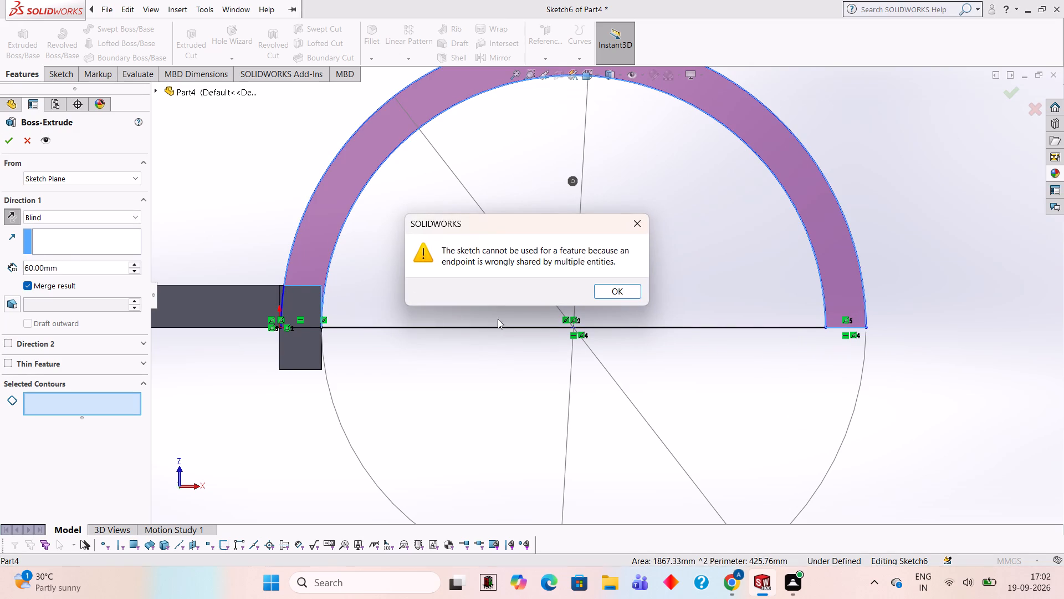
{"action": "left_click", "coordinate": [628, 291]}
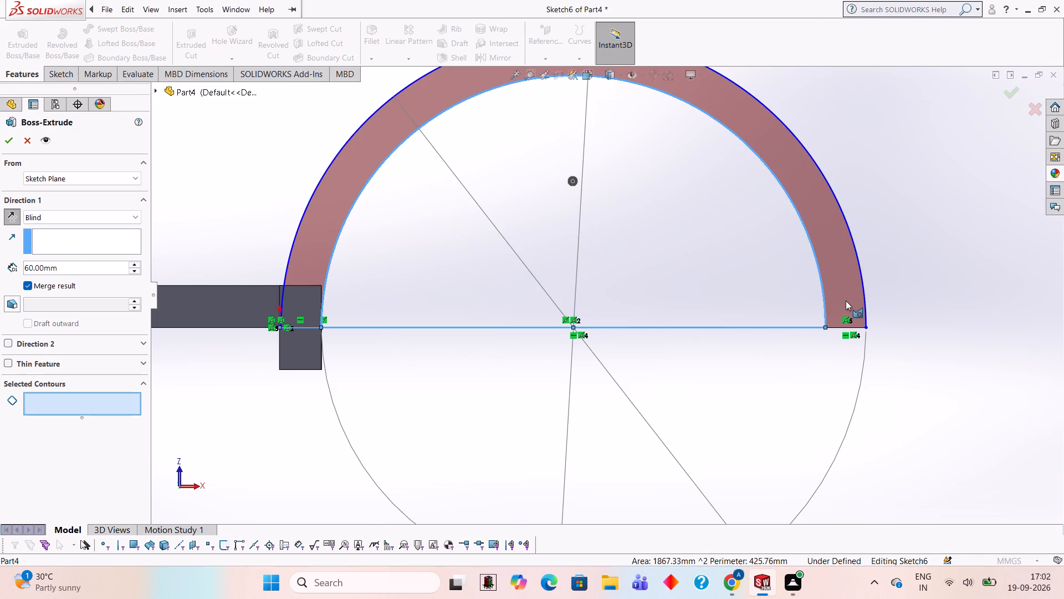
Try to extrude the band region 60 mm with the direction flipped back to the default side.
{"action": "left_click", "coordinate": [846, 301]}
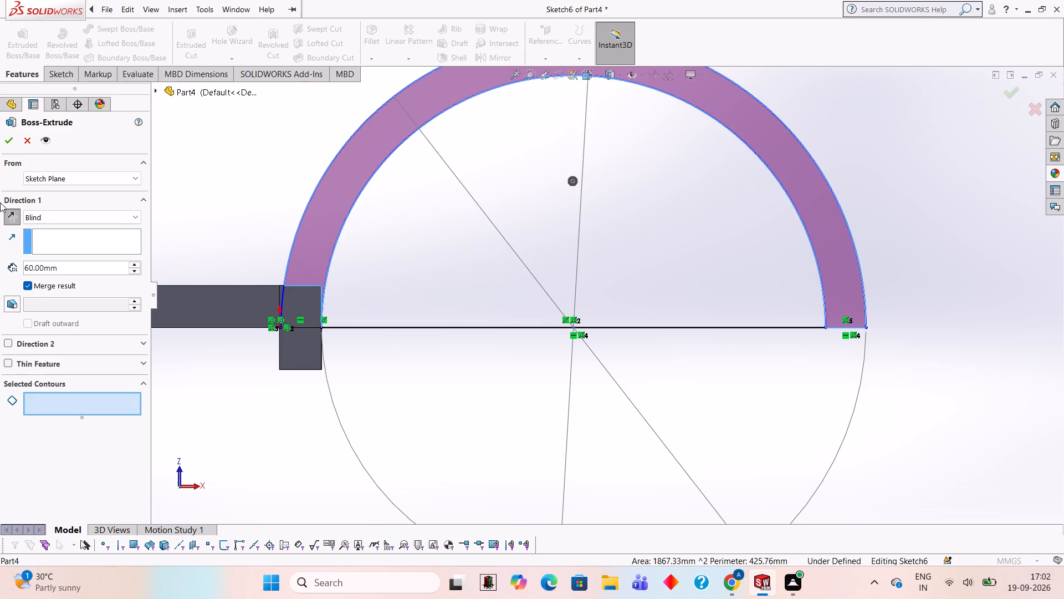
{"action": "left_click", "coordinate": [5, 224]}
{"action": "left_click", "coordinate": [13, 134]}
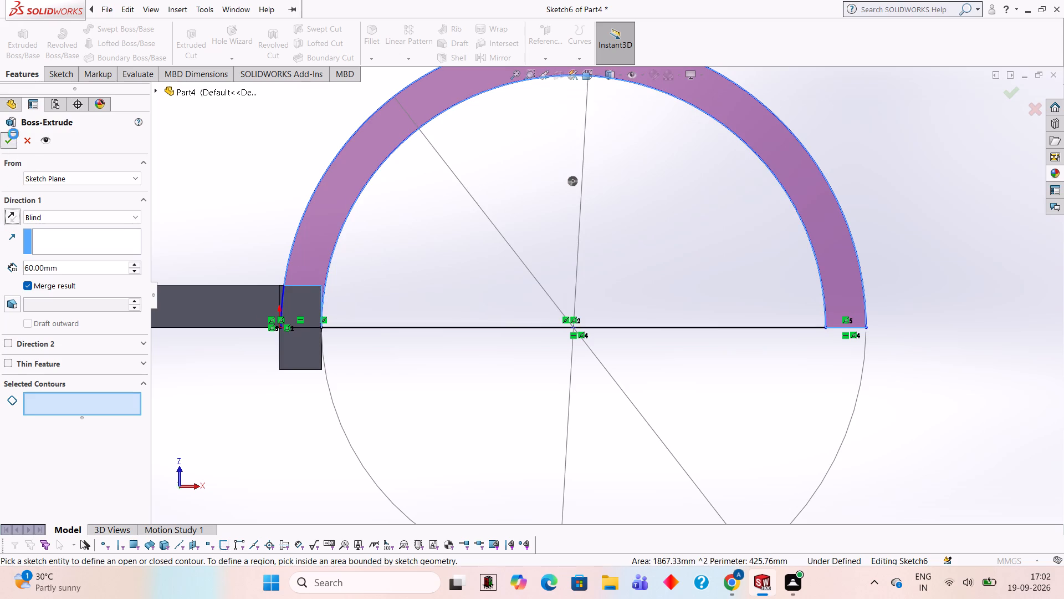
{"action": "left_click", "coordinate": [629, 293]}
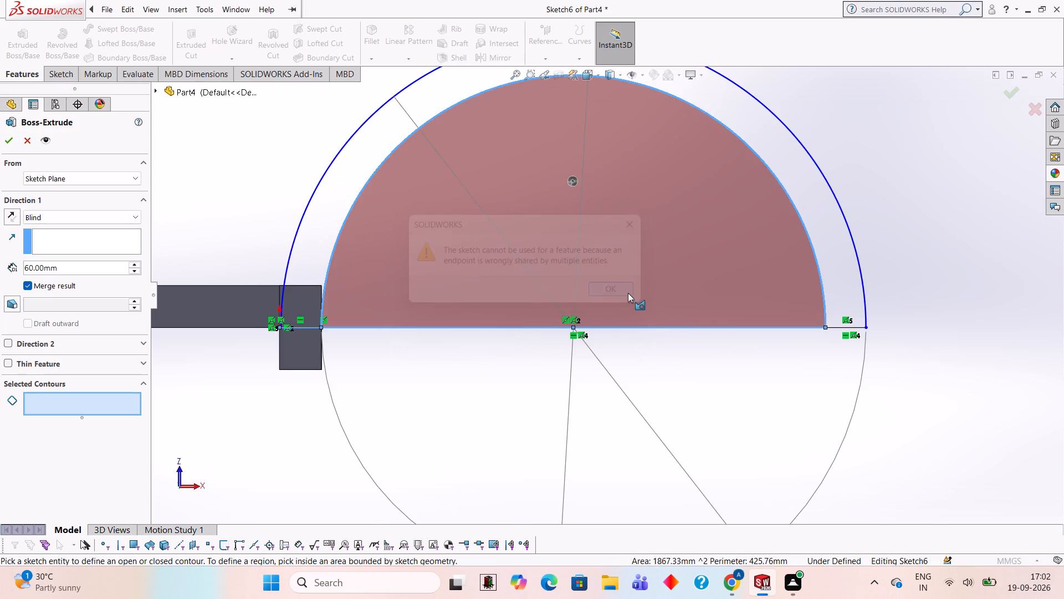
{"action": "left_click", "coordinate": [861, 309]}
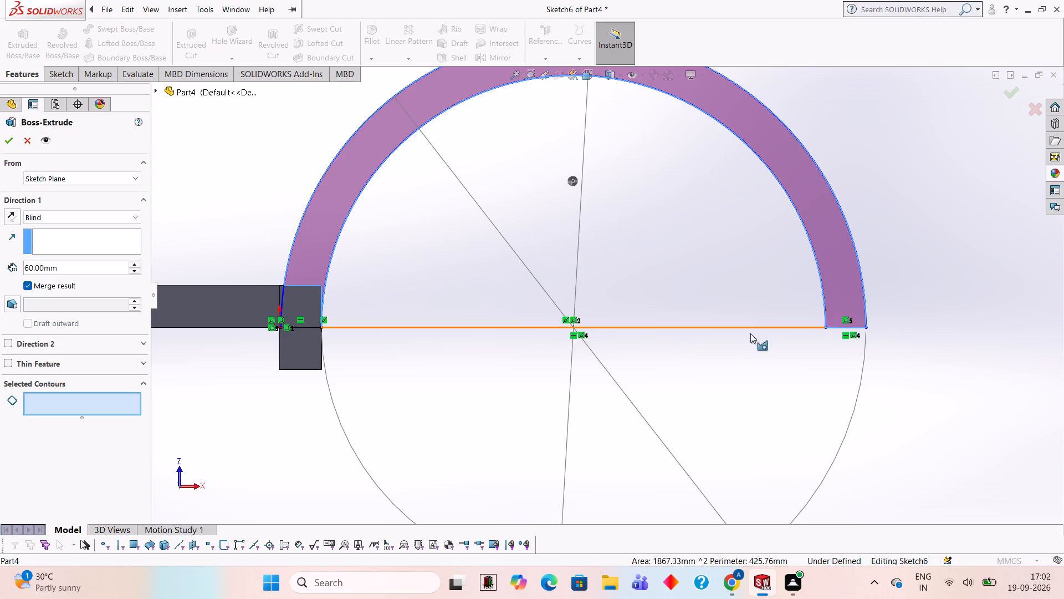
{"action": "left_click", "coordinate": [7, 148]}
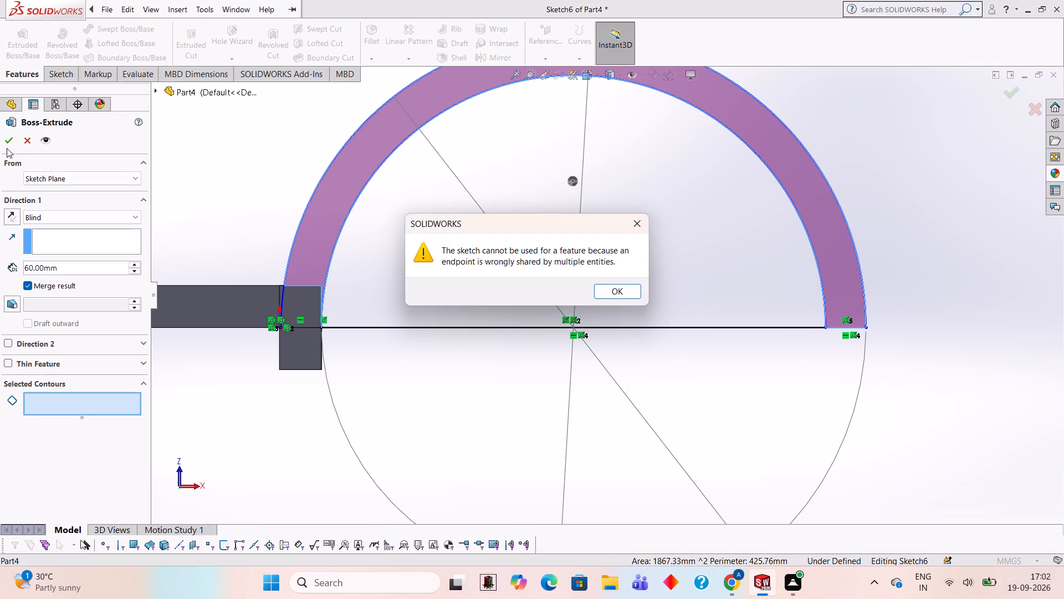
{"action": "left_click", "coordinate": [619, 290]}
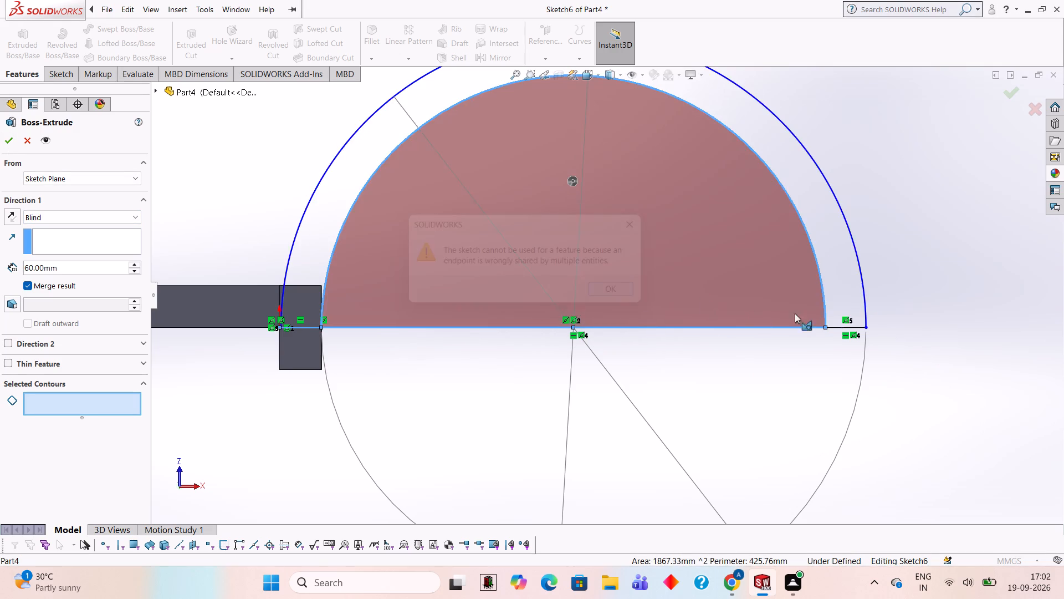
Examine the sketch geometry at the free end of the band, away from the tab.
{"action": "scroll", "coordinate": [890, 331], "scroll_direction": "up", "scroll_amount": 2}
{"action": "scroll", "coordinate": [892, 328], "scroll_direction": "down", "scroll_amount": 1}
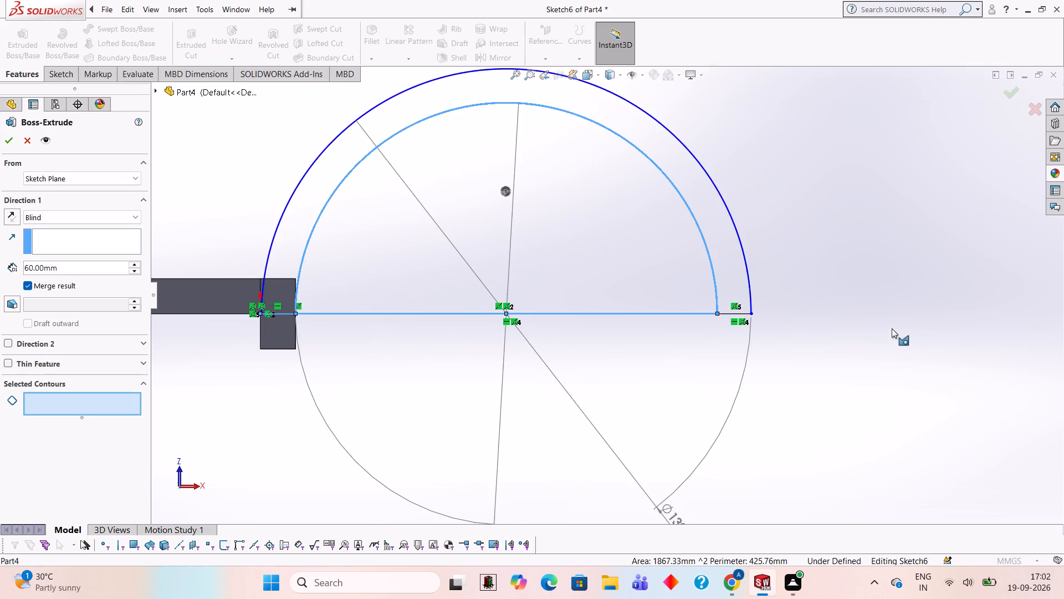
{"action": "scroll", "coordinate": [892, 328], "scroll_direction": "down", "scroll_amount": 1}
{"action": "scroll", "coordinate": [892, 328], "scroll_direction": "up", "scroll_amount": 1}
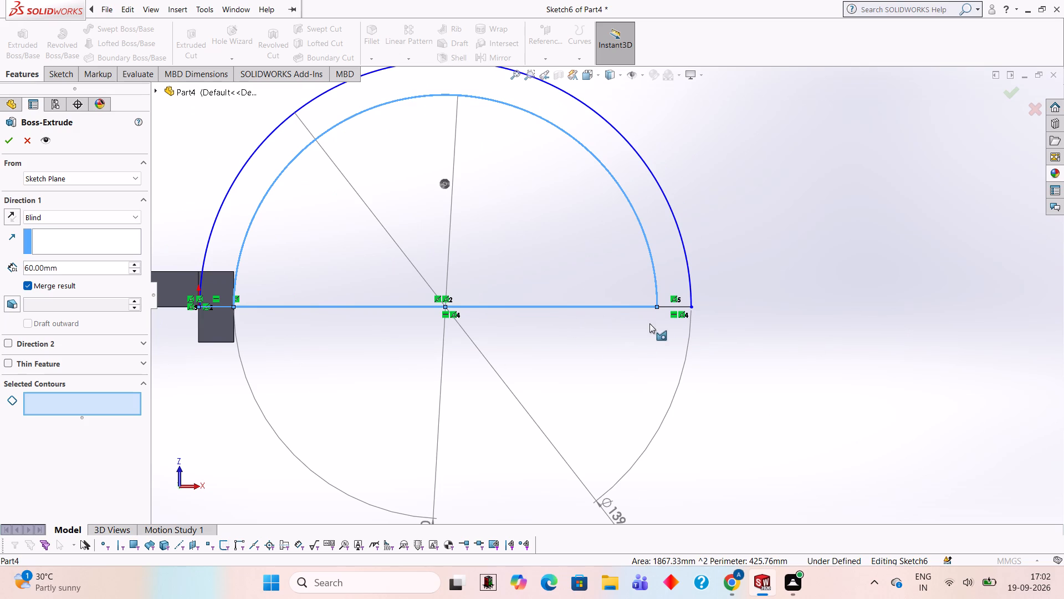
{"action": "scroll", "coordinate": [654, 319], "scroll_direction": "down", "scroll_amount": 9}
{"action": "scroll", "coordinate": [712, 284], "scroll_direction": "down", "scroll_amount": 2}
{"action": "scroll", "coordinate": [669, 284], "scroll_direction": "up", "scroll_amount": 1}
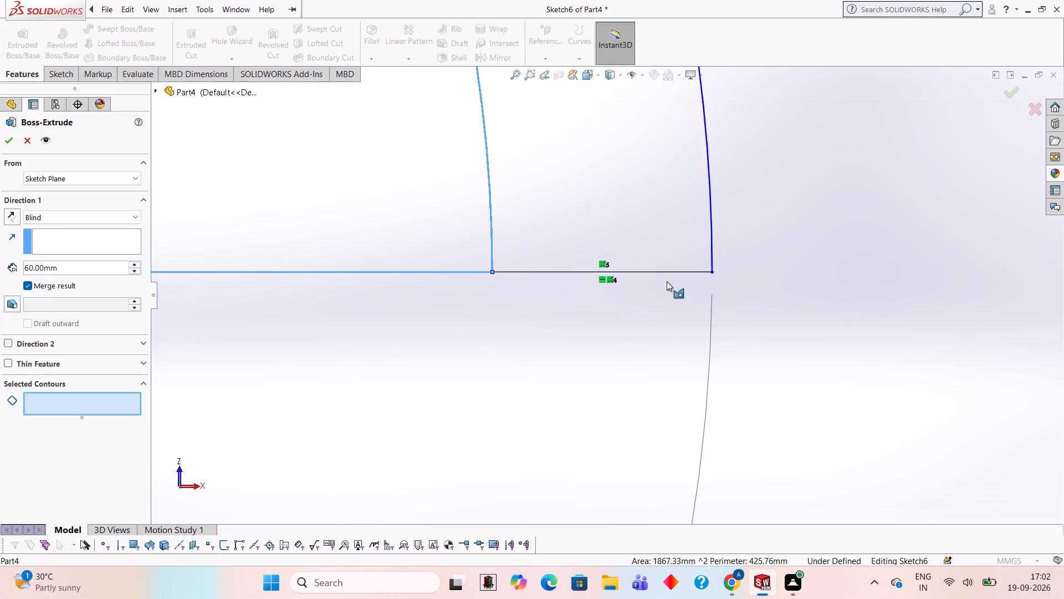
{"action": "scroll", "coordinate": [667, 281], "scroll_direction": "up", "scroll_amount": 7}
{"action": "scroll", "coordinate": [455, 283], "scroll_direction": "up", "scroll_amount": 5}
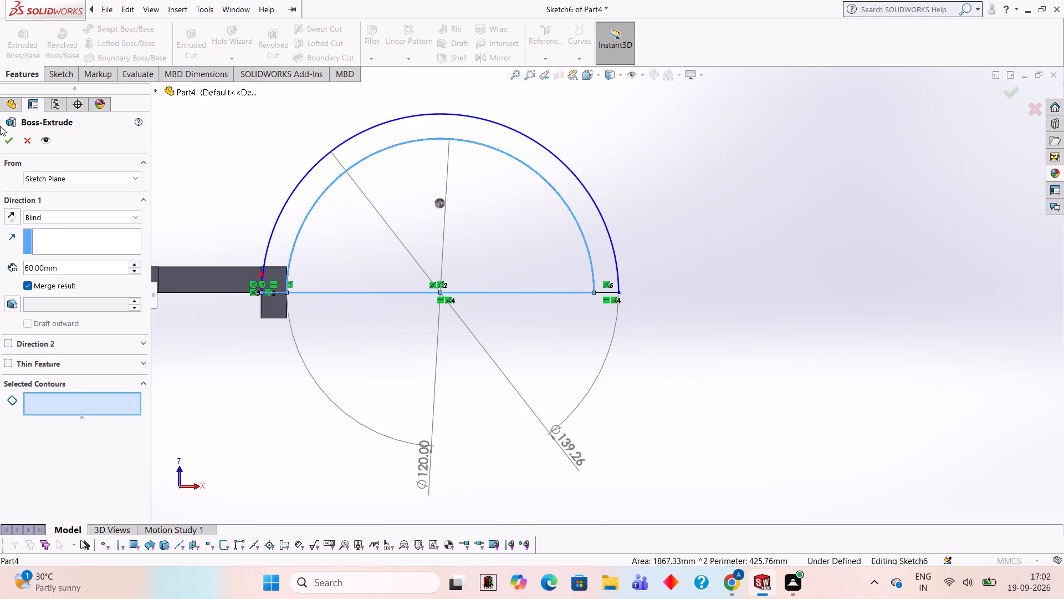
Abandon the extrusion and trim away the horizontal line between the ends of the inner arc, accepting deletion of its relation.
{"action": "left_click", "coordinate": [26, 72]}
{"action": "left_click", "coordinate": [77, 78]}
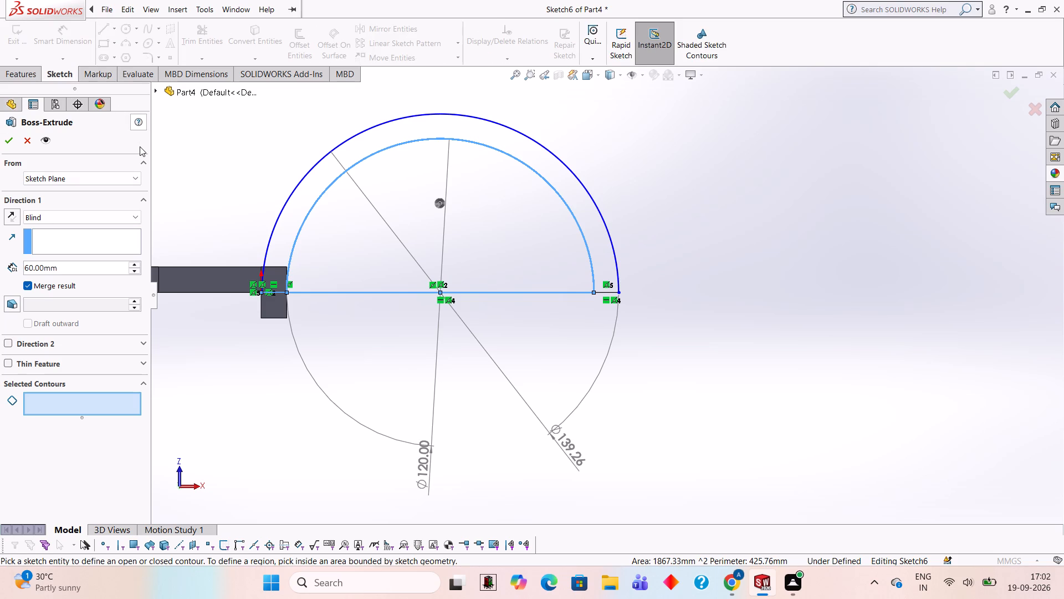
{"action": "key", "text": "Escape"}
{"action": "left_click", "coordinate": [199, 35]}
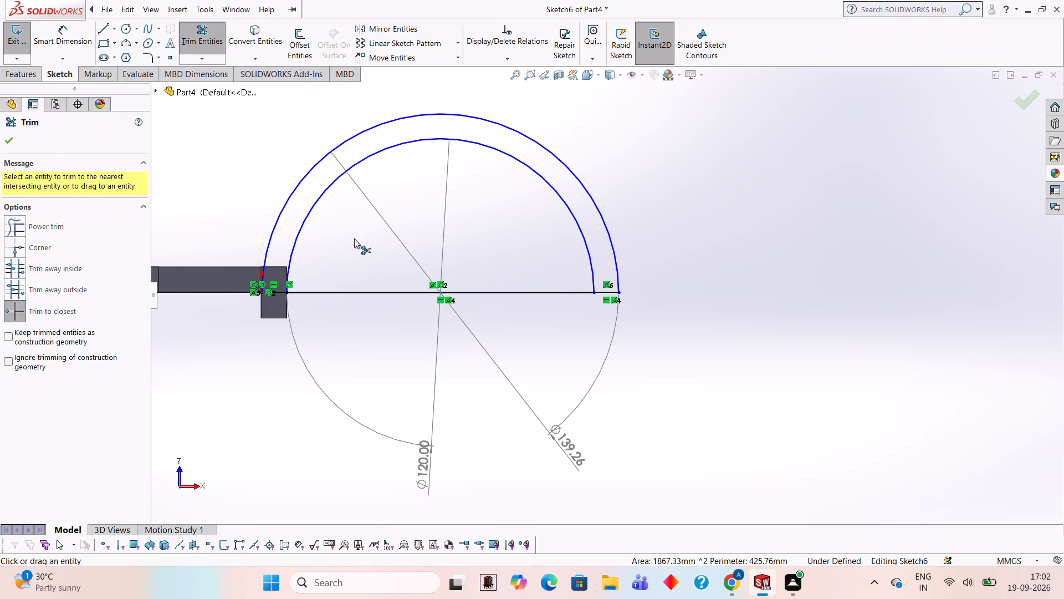
{"action": "left_click", "coordinate": [396, 294]}
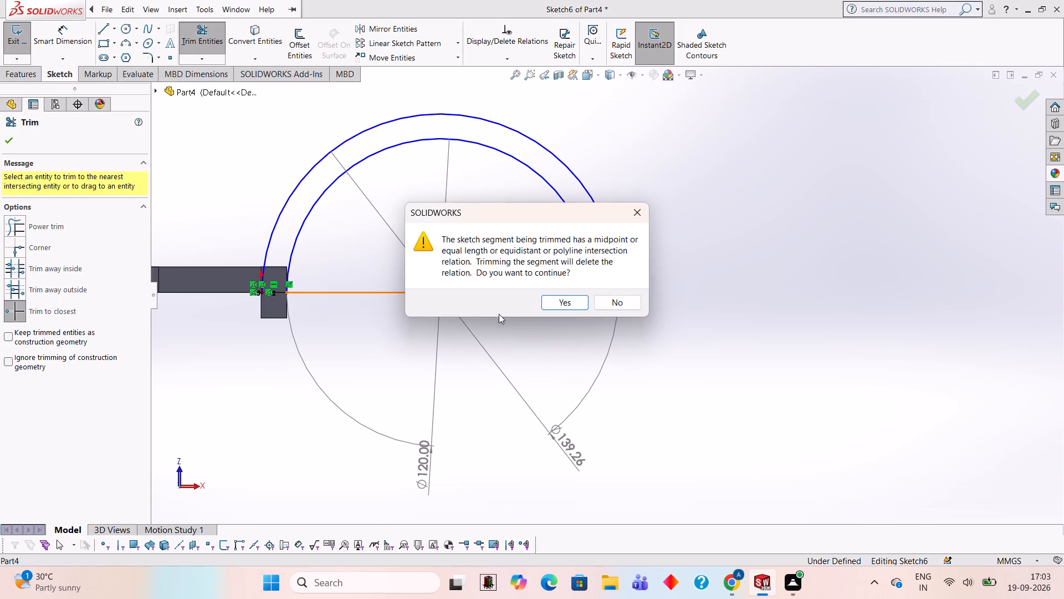
{"action": "left_click", "coordinate": [556, 301]}
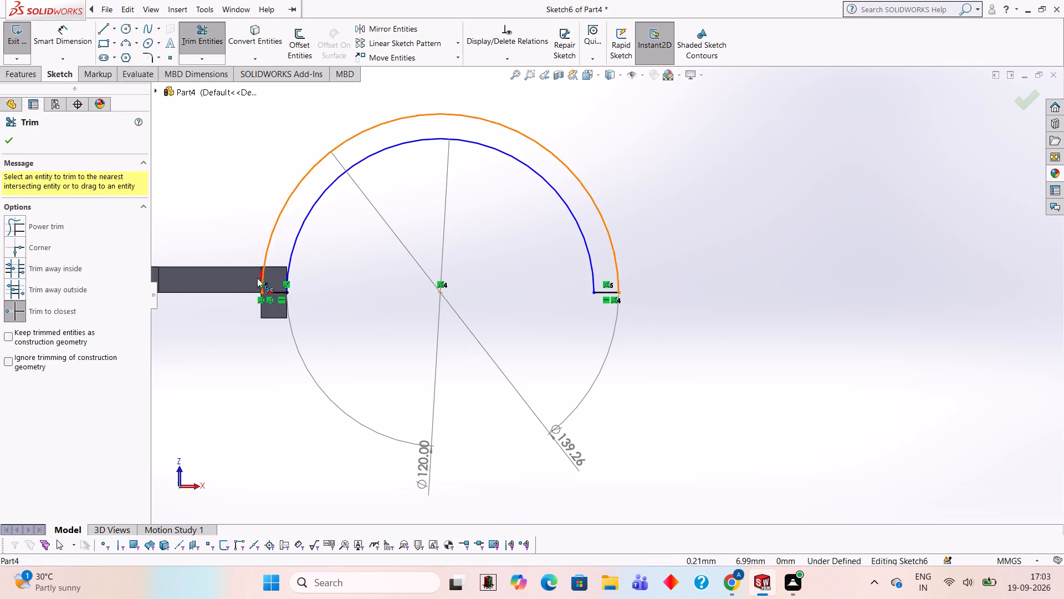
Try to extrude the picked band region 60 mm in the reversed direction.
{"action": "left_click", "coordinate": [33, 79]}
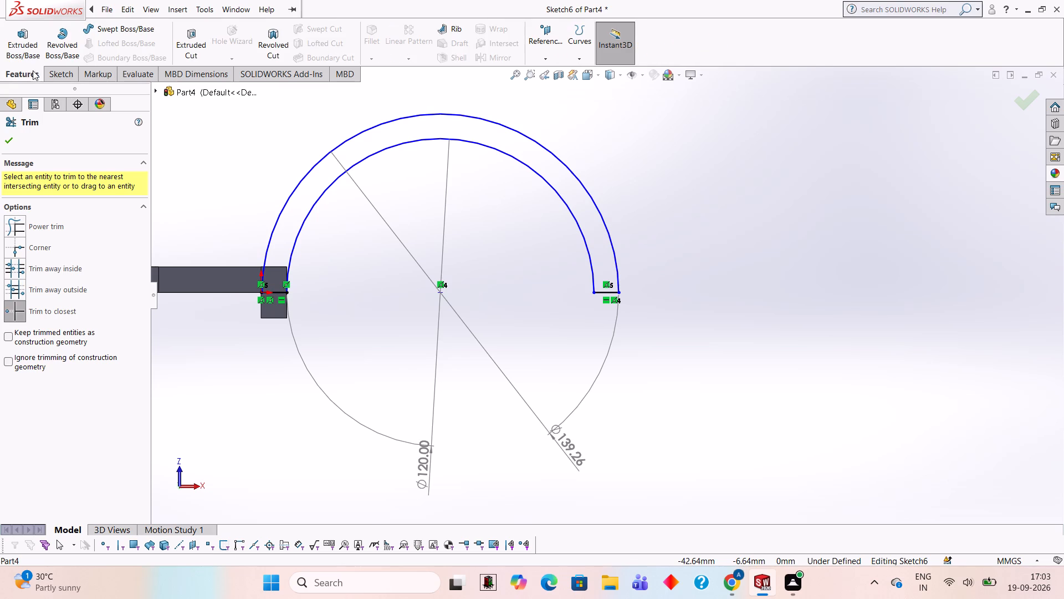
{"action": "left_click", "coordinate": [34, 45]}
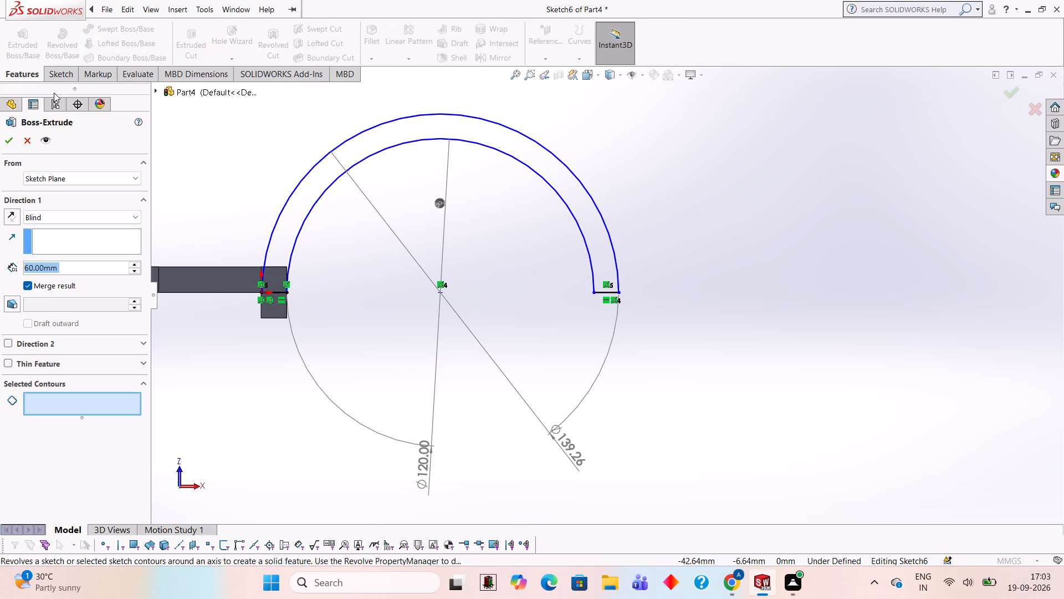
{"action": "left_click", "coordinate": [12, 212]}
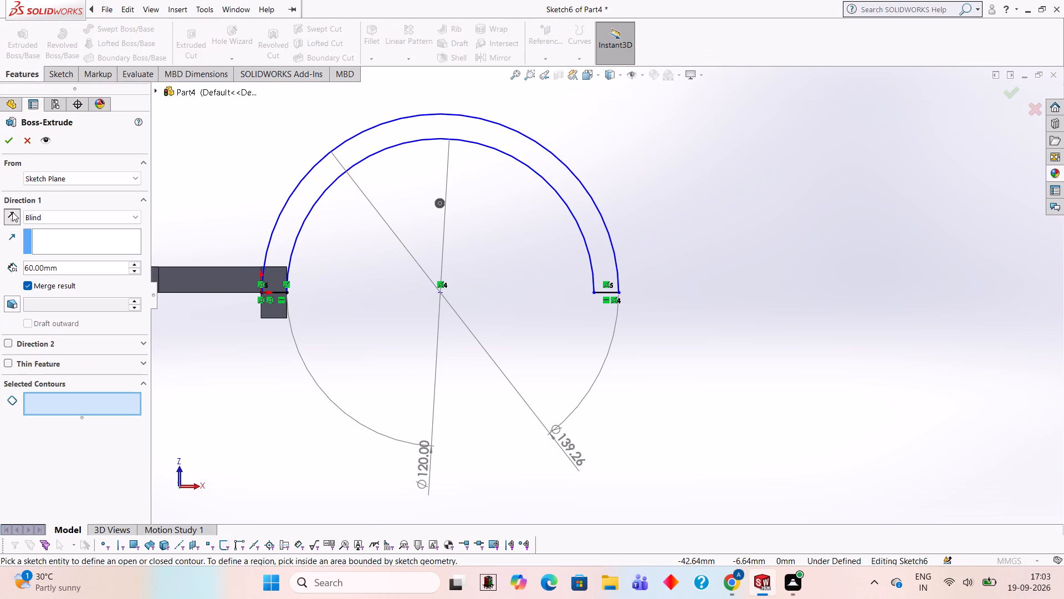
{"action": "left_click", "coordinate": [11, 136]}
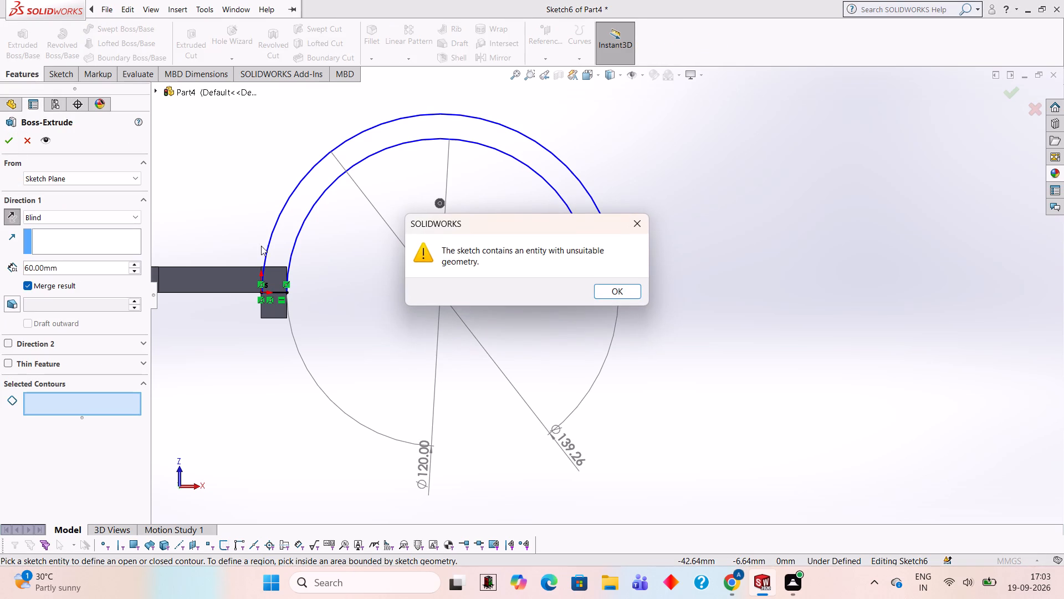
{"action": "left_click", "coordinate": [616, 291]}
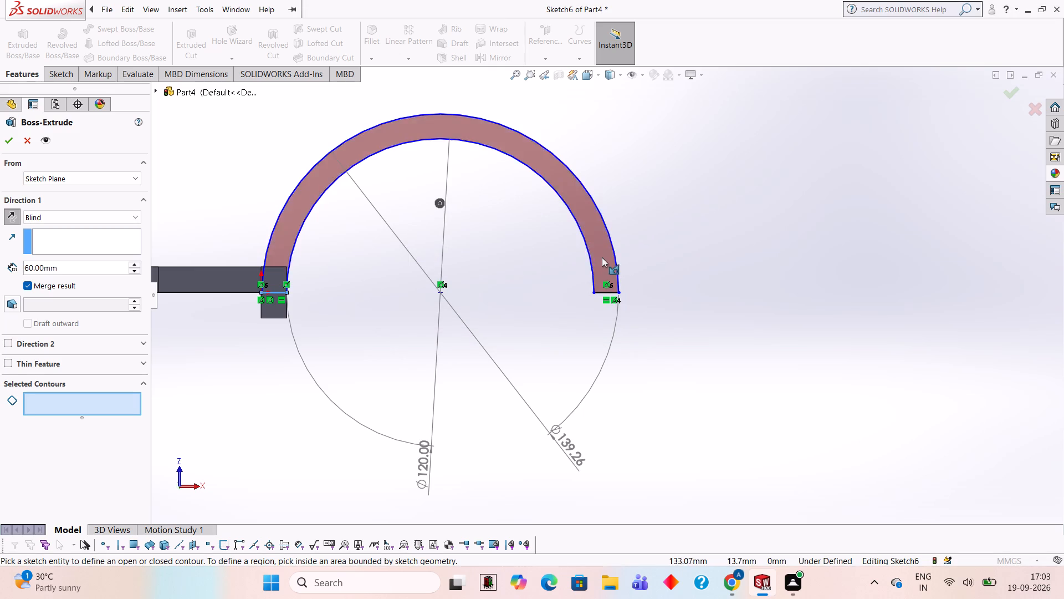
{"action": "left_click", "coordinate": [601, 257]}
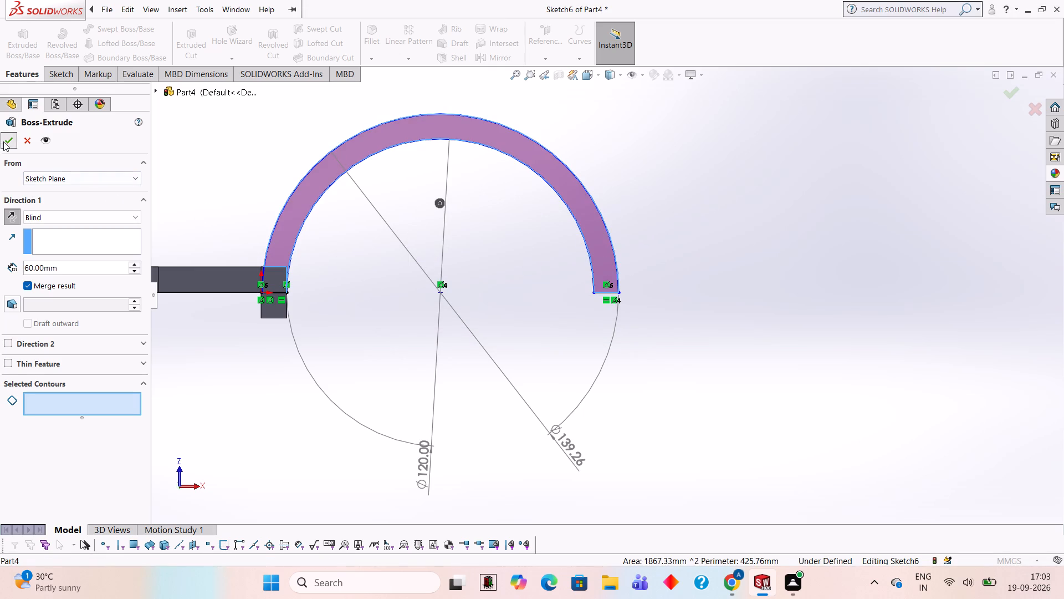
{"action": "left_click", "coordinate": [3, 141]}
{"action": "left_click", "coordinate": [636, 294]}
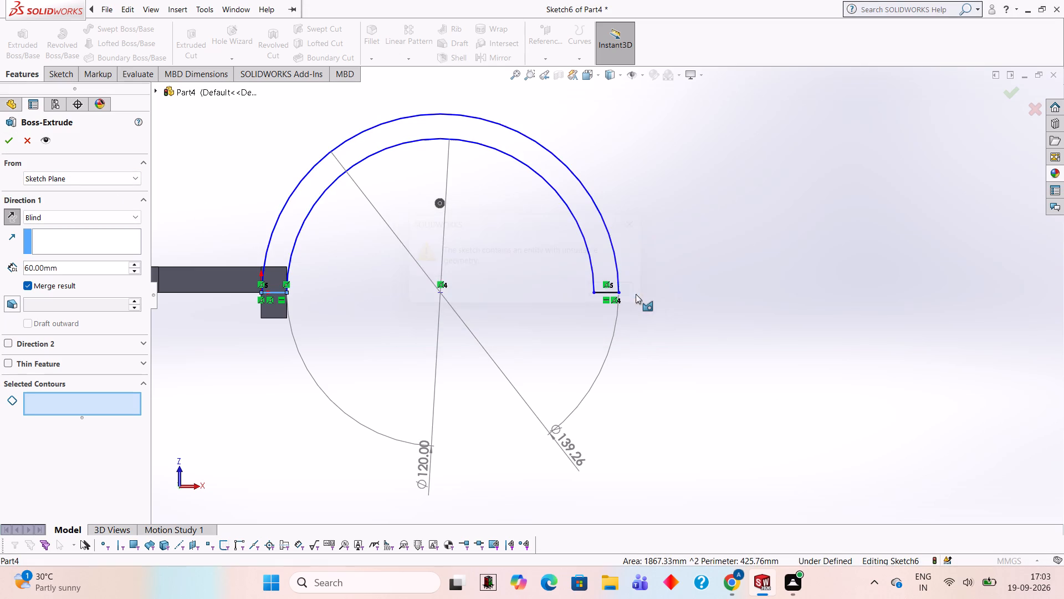
Abandon the extrusion and trim the short stub of the horizontal end line that projects past the outer arc at the tab end.
{"action": "scroll", "coordinate": [372, 321], "scroll_direction": "down", "scroll_amount": 13}
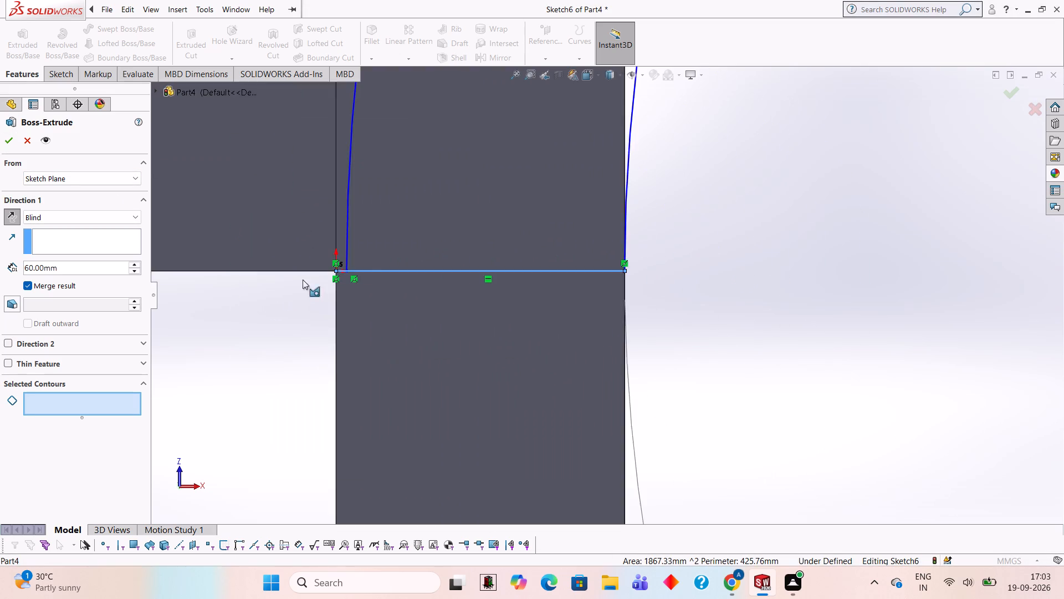
{"action": "scroll", "coordinate": [355, 256], "scroll_direction": "down", "scroll_amount": 12}
{"action": "scroll", "coordinate": [395, 281], "scroll_direction": "up", "scroll_amount": 1}
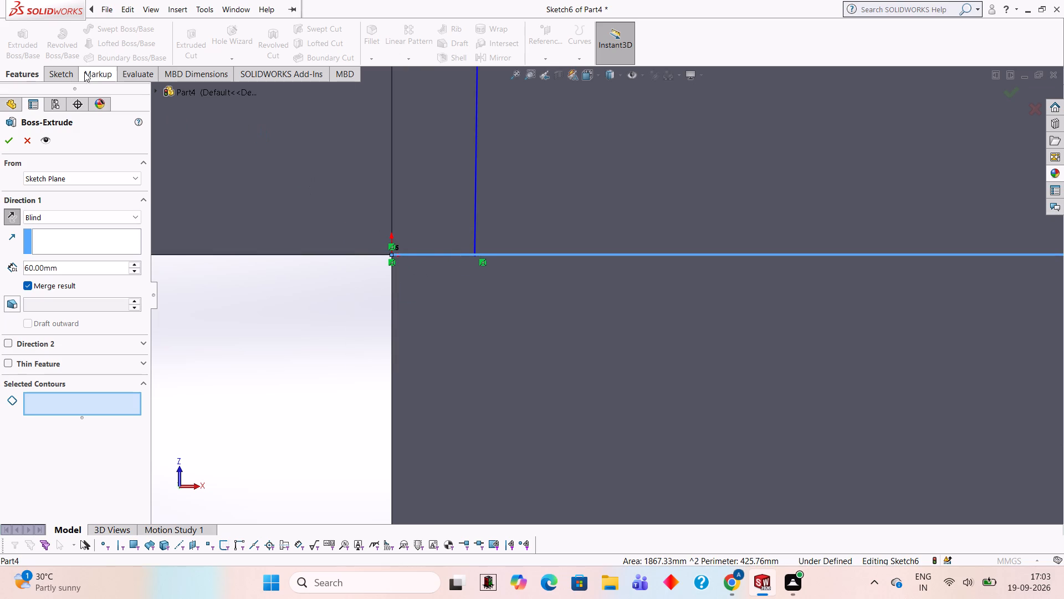
{"action": "key", "text": "Escape"}
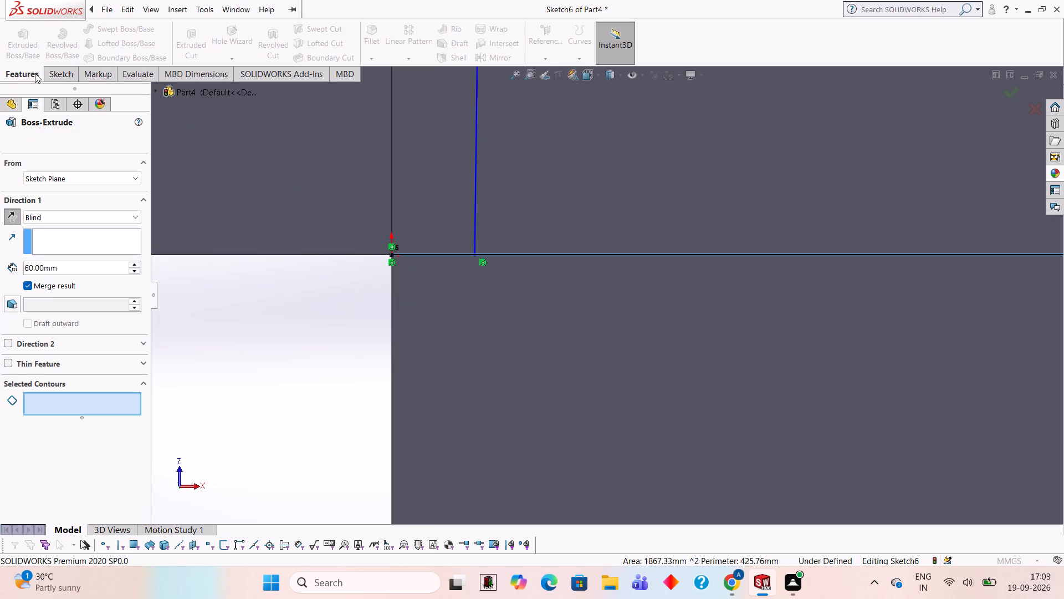
{"action": "left_click", "coordinate": [58, 73]}
{"action": "left_click", "coordinate": [200, 40]}
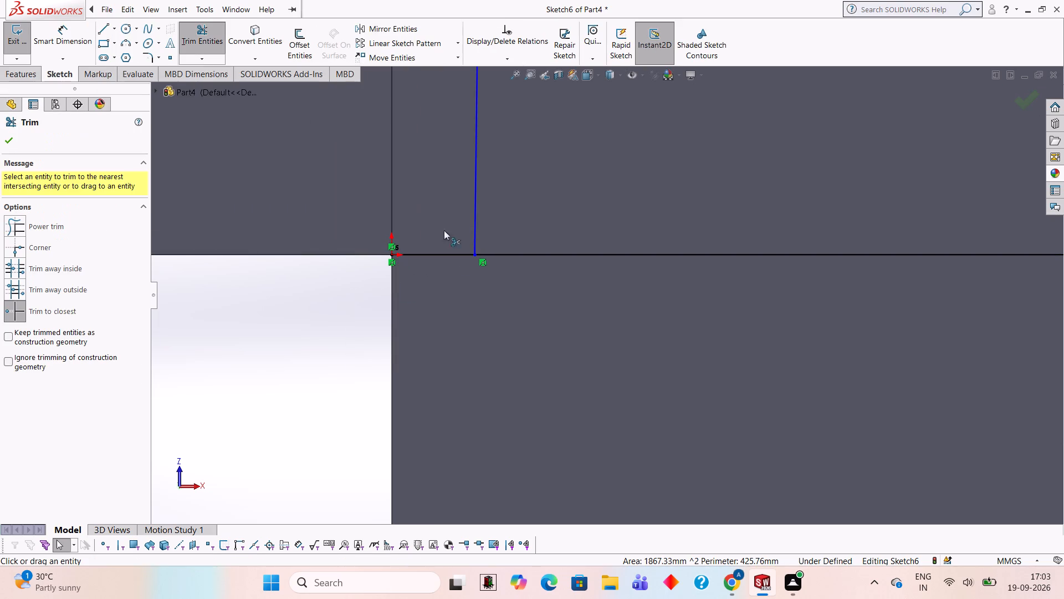
{"action": "left_click", "coordinate": [446, 255]}
Start a blind Boss-Extrude of the band profile with its direction reversed so that it runs along the tabbed plate.
{"action": "scroll", "coordinate": [446, 255], "scroll_direction": "up", "scroll_amount": 2}
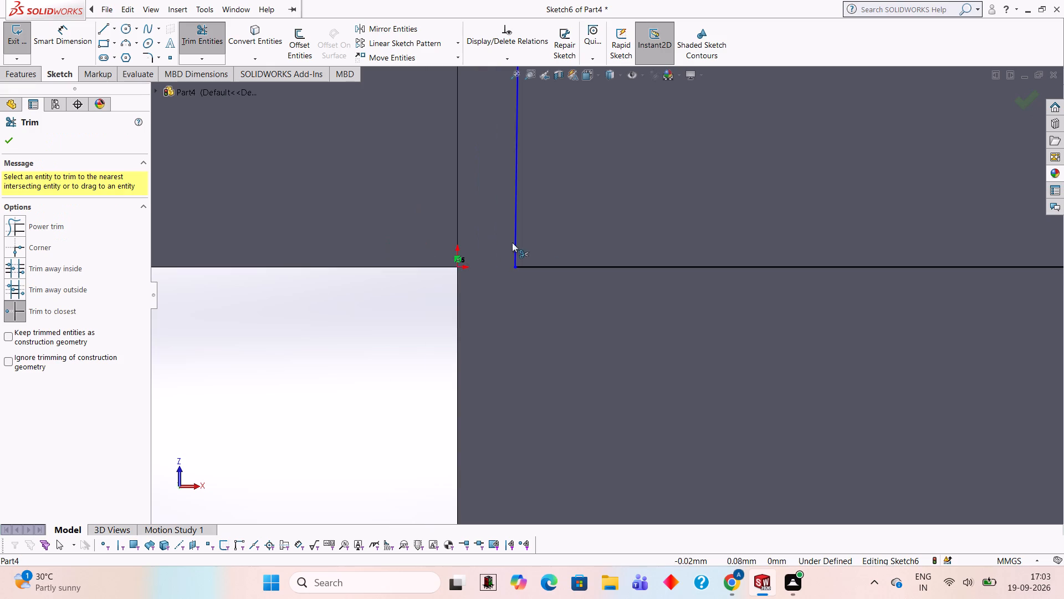
{"action": "scroll", "coordinate": [592, 241], "scroll_direction": "up", "scroll_amount": 10}
{"action": "scroll", "coordinate": [924, 276], "scroll_direction": "up", "scroll_amount": 5}
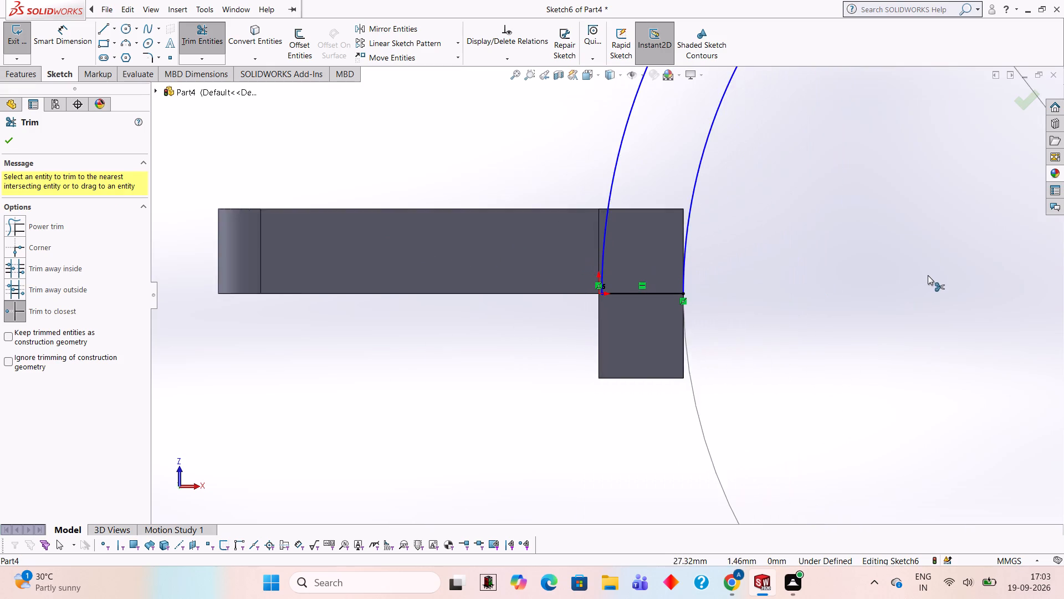
{"action": "scroll", "coordinate": [928, 275], "scroll_direction": "up", "scroll_amount": 7}
{"action": "scroll", "coordinate": [955, 281], "scroll_direction": "down", "scroll_amount": 2}
{"action": "scroll", "coordinate": [905, 280], "scroll_direction": "up", "scroll_amount": 1}
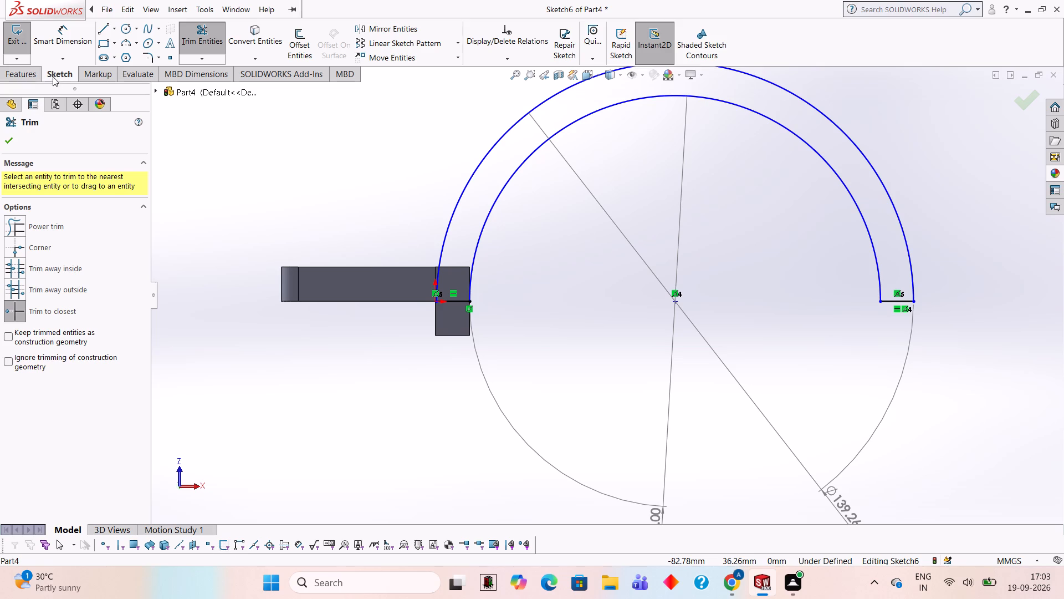
{"action": "left_click", "coordinate": [32, 74]}
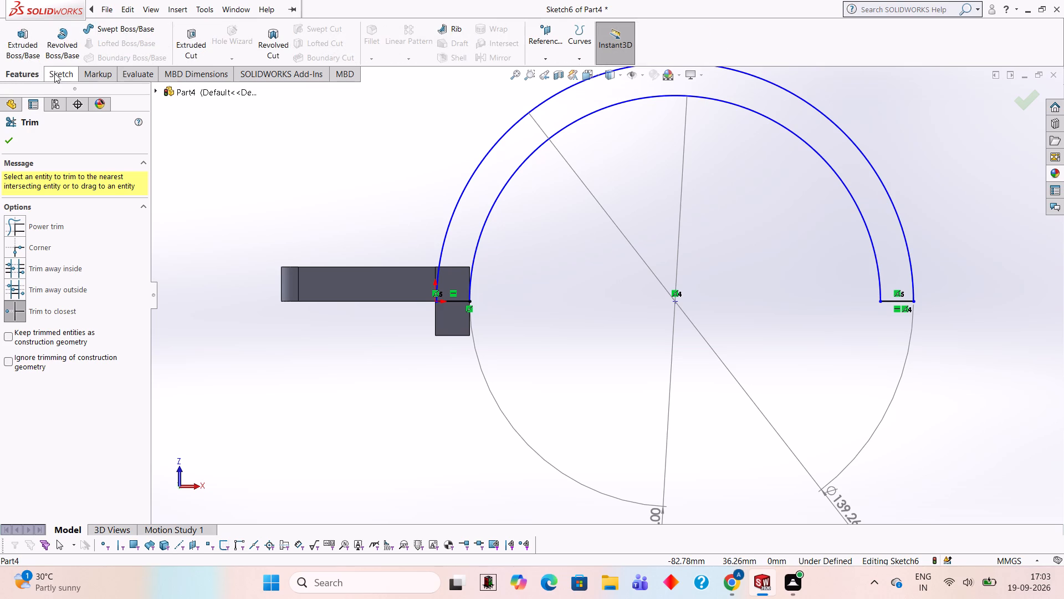
{"action": "left_click", "coordinate": [34, 57]}
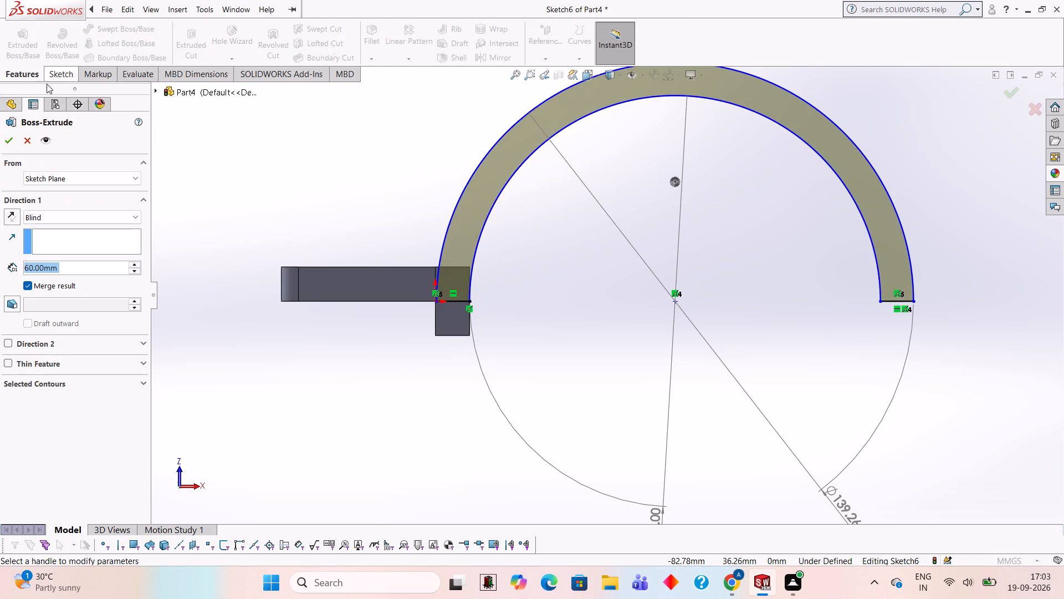
{"action": "middle_click_drag", "start_coordinate": [502, 290], "coordinate": [504, 370]}
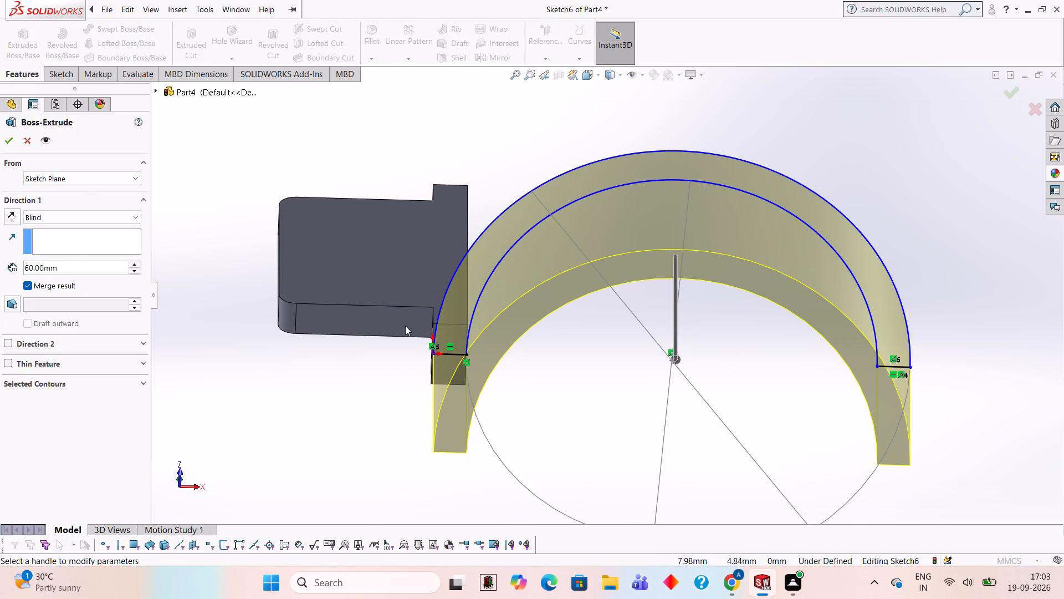
{"action": "left_click", "coordinate": [17, 211]}
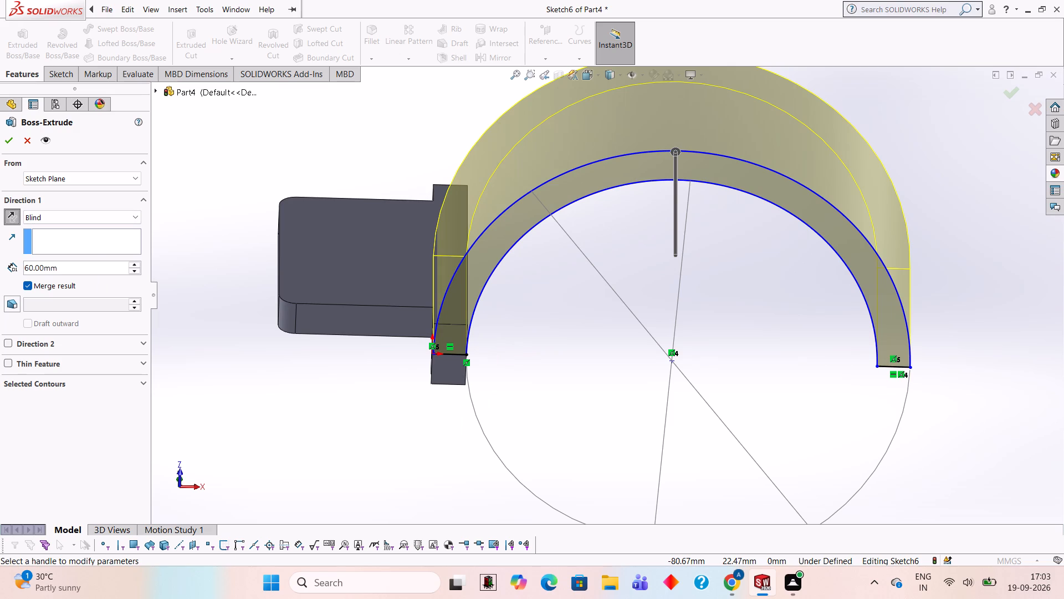
{"action": "middle_click_drag", "start_coordinate": [175, 284], "coordinate": [241, 399]}
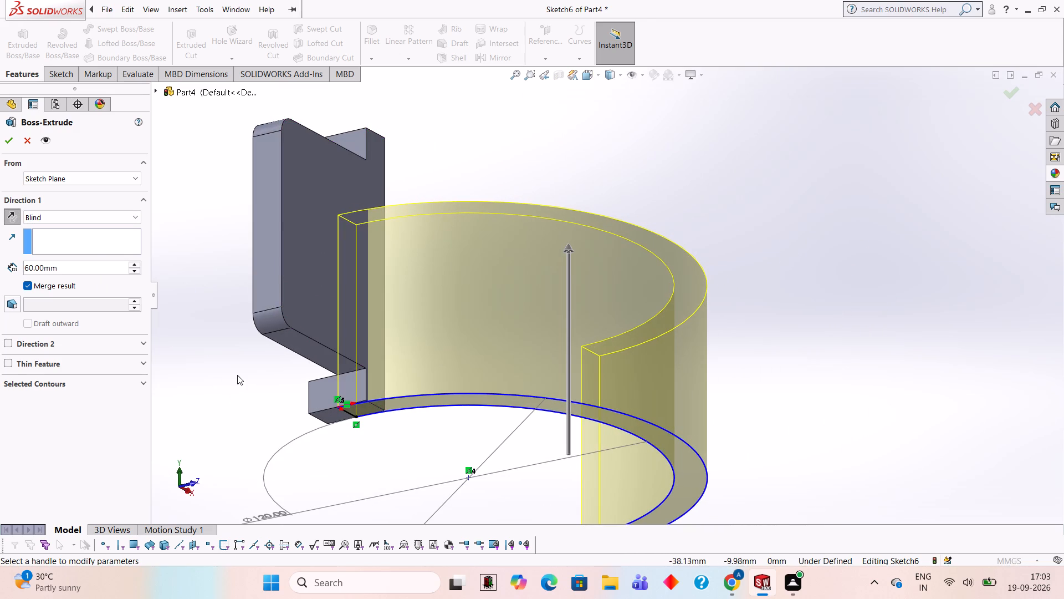
{"action": "middle_click_drag", "start_coordinate": [290, 407], "coordinate": [189, 318]}
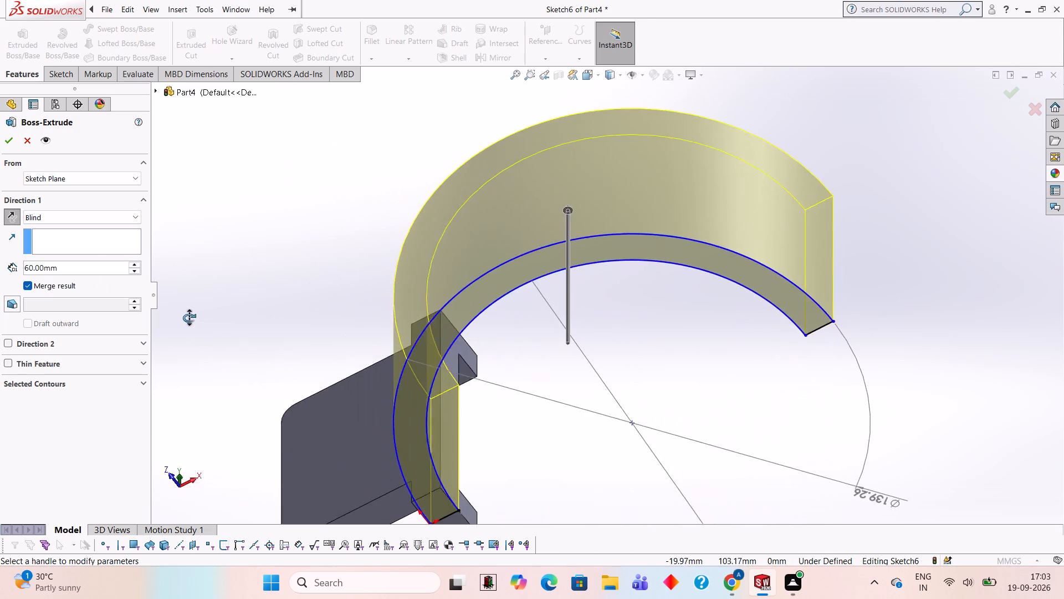
{"action": "middle_click_drag", "start_coordinate": [189, 318], "coordinate": [234, 429]}
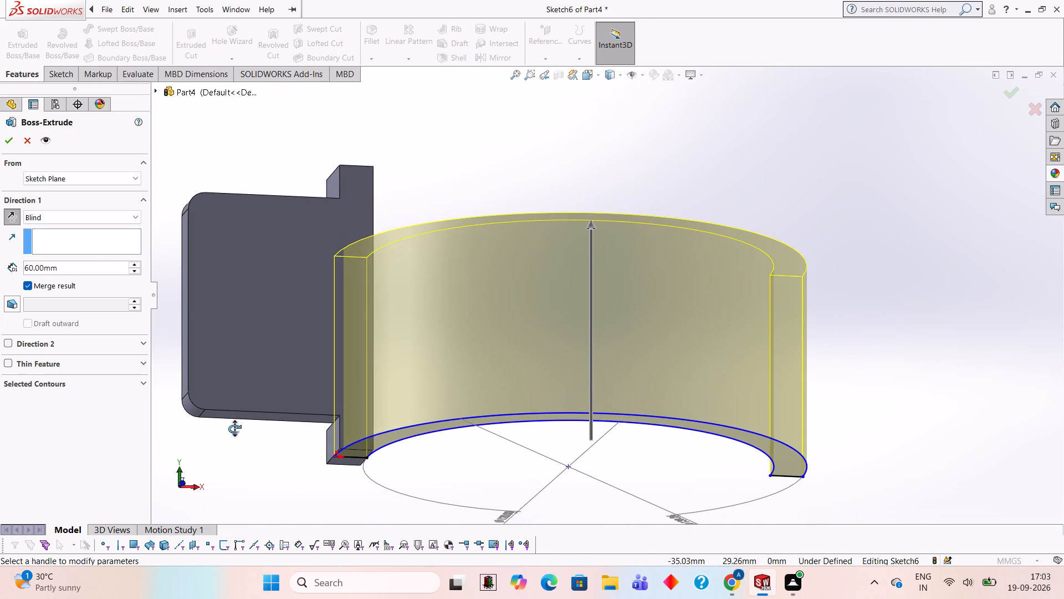
{"action": "middle_click_drag", "start_coordinate": [234, 429], "coordinate": [234, 428]}
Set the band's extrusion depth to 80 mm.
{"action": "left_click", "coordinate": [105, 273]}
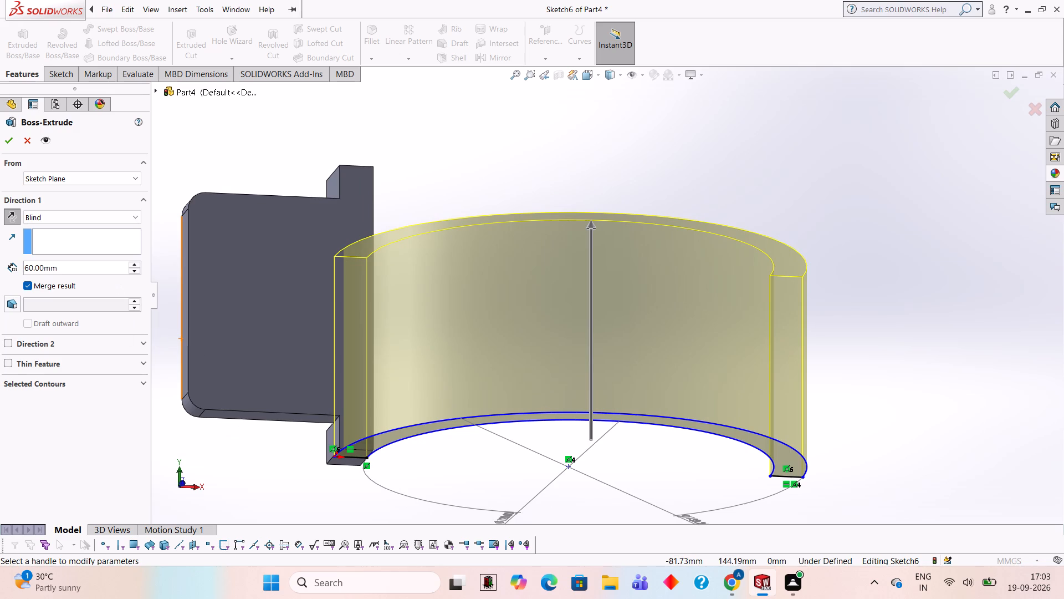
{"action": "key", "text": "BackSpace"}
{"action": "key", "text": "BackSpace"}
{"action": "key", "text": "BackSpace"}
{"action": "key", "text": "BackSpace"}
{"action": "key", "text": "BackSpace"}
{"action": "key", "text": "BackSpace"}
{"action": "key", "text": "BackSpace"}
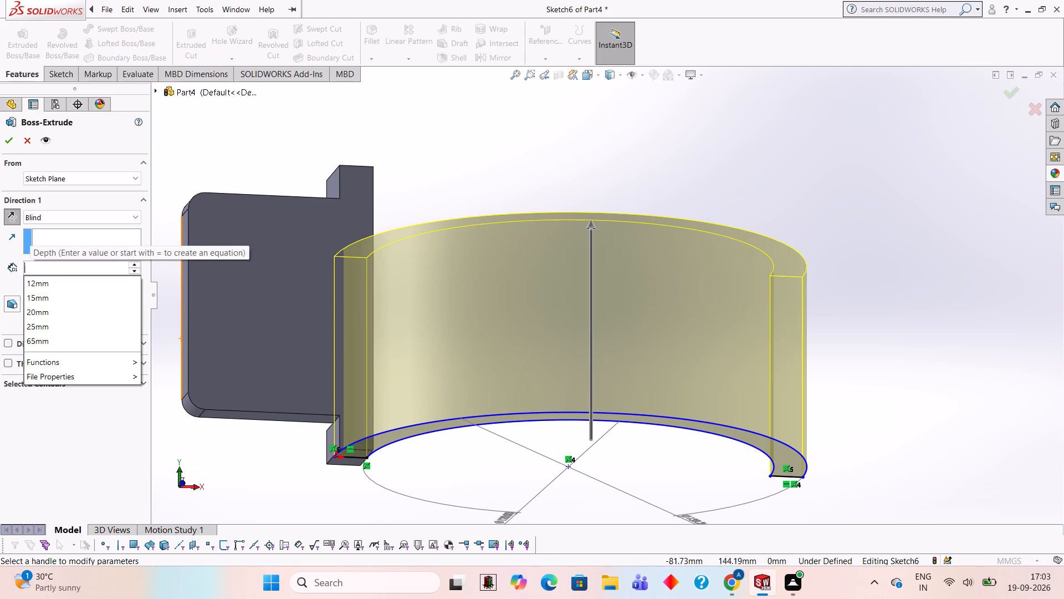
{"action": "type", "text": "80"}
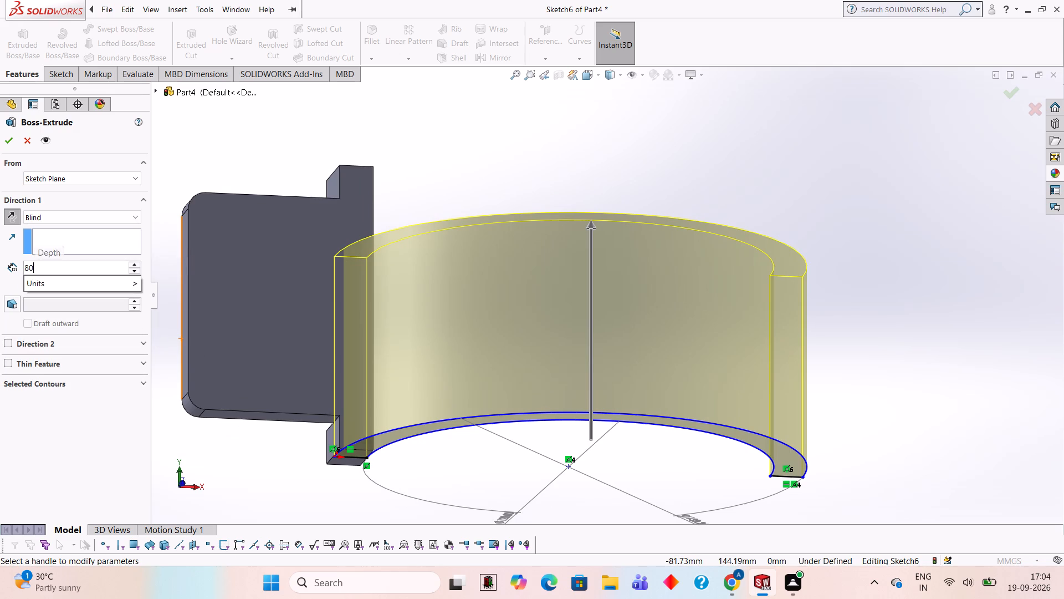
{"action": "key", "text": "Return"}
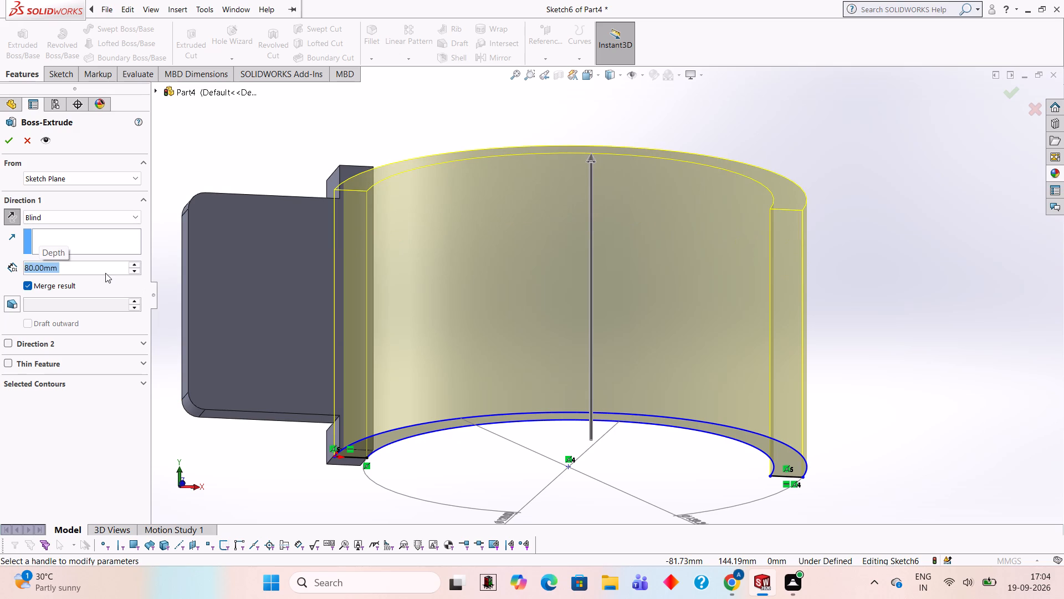
Set the band's extrusion depth to 85 mm and complete the extrusion, merged with the existing body.
{"action": "type", "text": "85"}
{"action": "key", "text": "Return"}
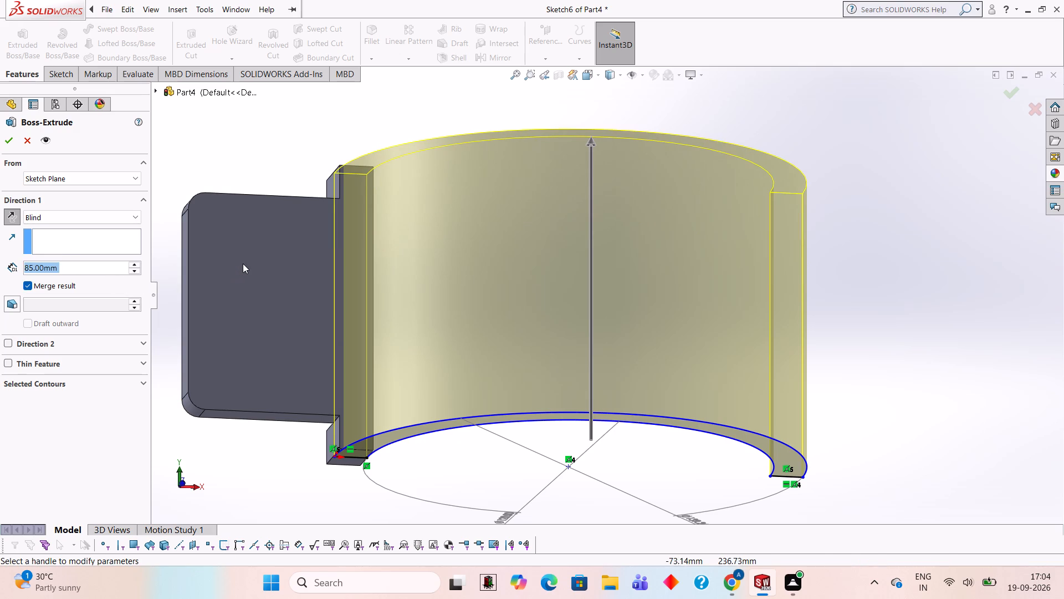
{"action": "middle_click_drag", "start_coordinate": [243, 263], "coordinate": [238, 382]}
{"action": "left_click", "coordinate": [14, 144]}
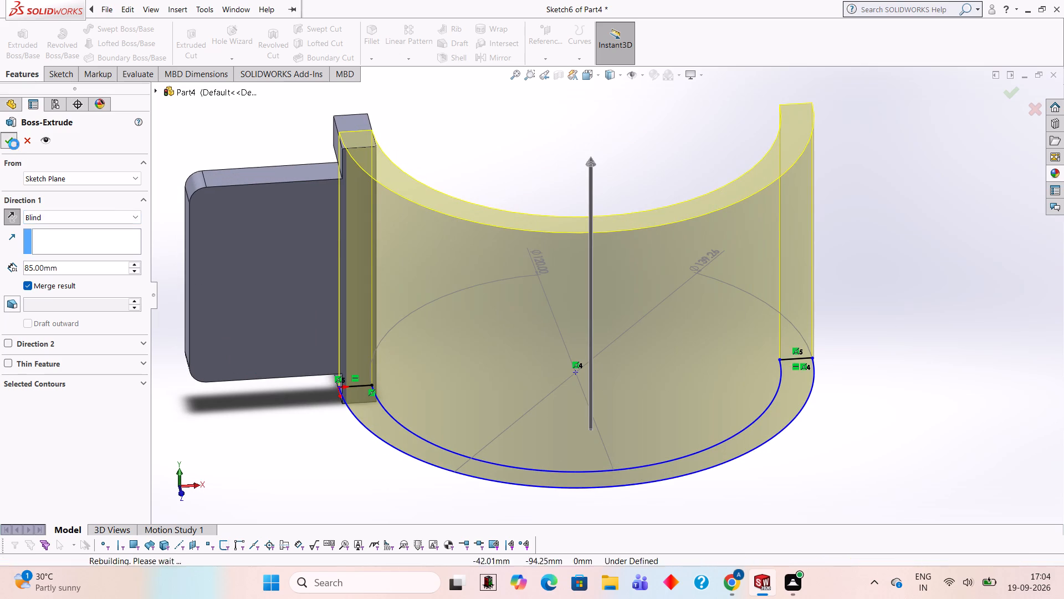
Examine the extruded band from all around, including how it meets the tabs and plate and its free end.
{"action": "middle_click_drag", "start_coordinate": [438, 313], "coordinate": [426, 155]}
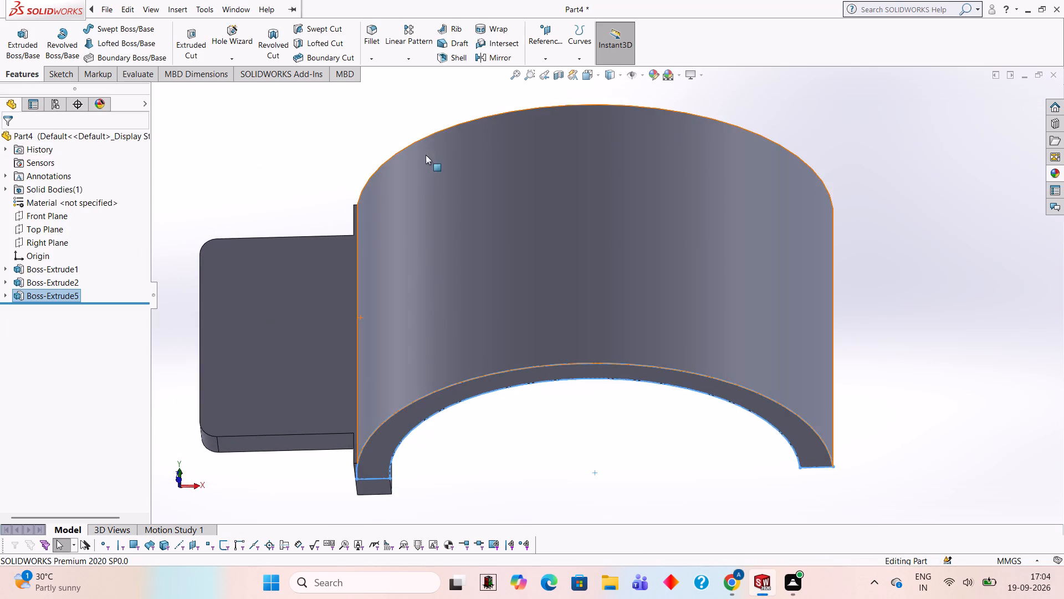
{"action": "middle_click_drag", "start_coordinate": [418, 296], "coordinate": [501, 285]}
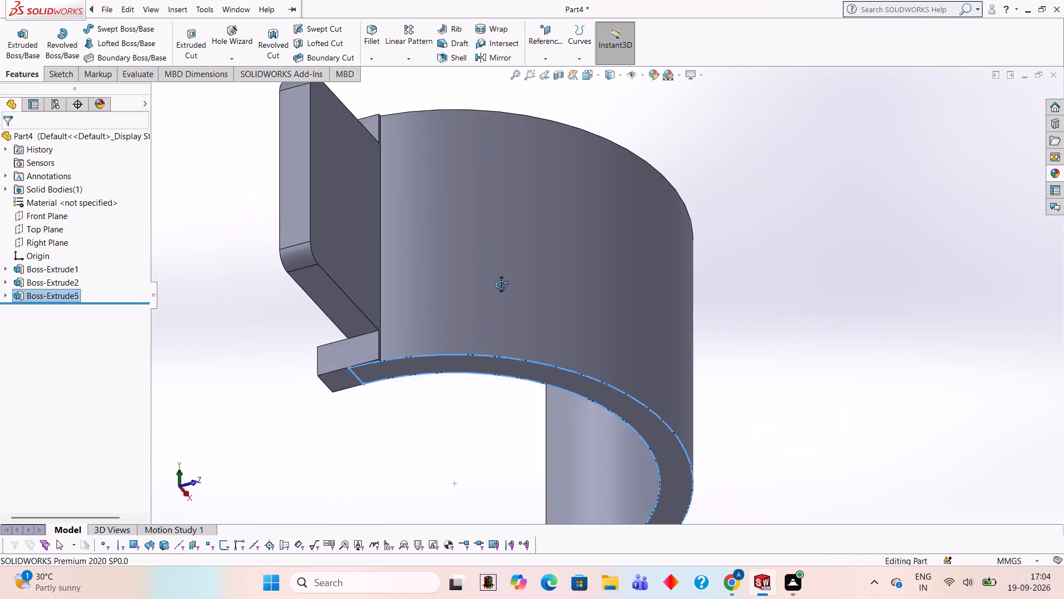
{"action": "middle_click_drag", "start_coordinate": [501, 285], "coordinate": [411, 185]}
{"action": "middle_click_drag", "start_coordinate": [415, 194], "coordinate": [438, 207]}
{"action": "middle_click_drag", "start_coordinate": [484, 348], "coordinate": [545, 463]}
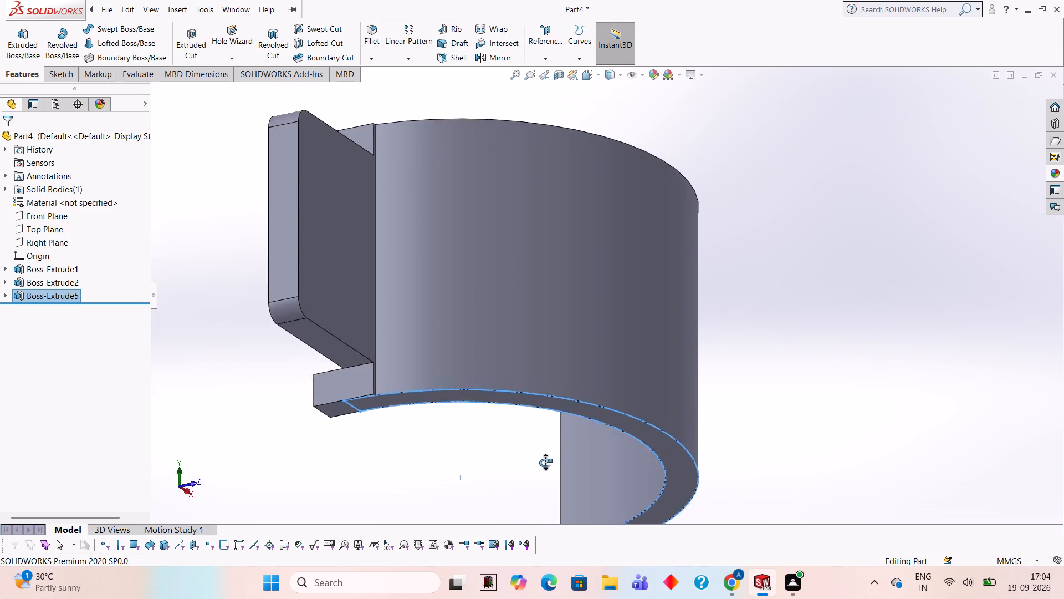
{"action": "middle_click_drag", "start_coordinate": [545, 463], "coordinate": [580, 521]}
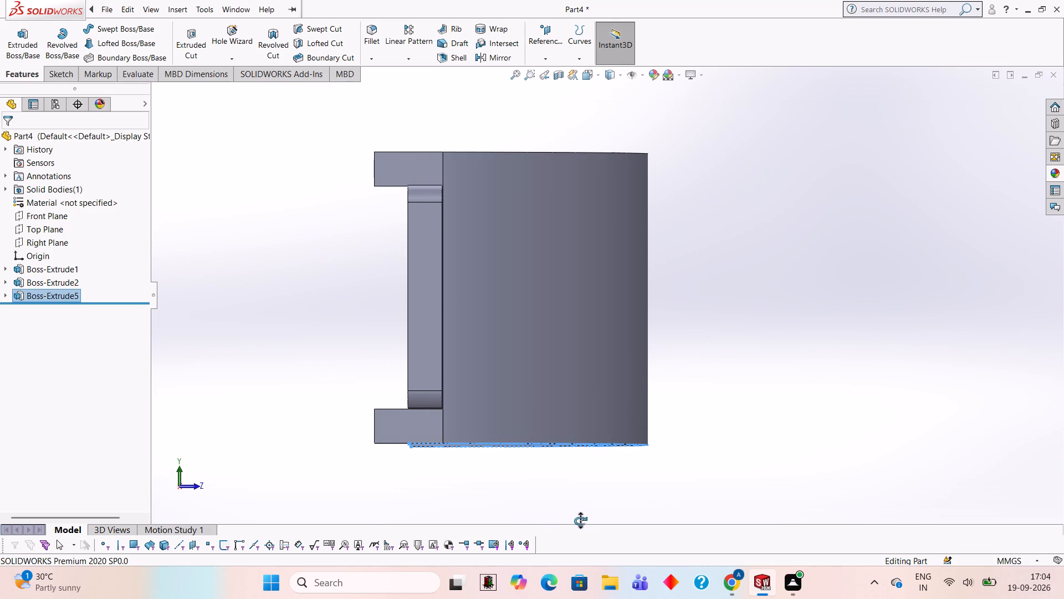
{"action": "middle_click_drag", "start_coordinate": [580, 521], "coordinate": [548, 493]}
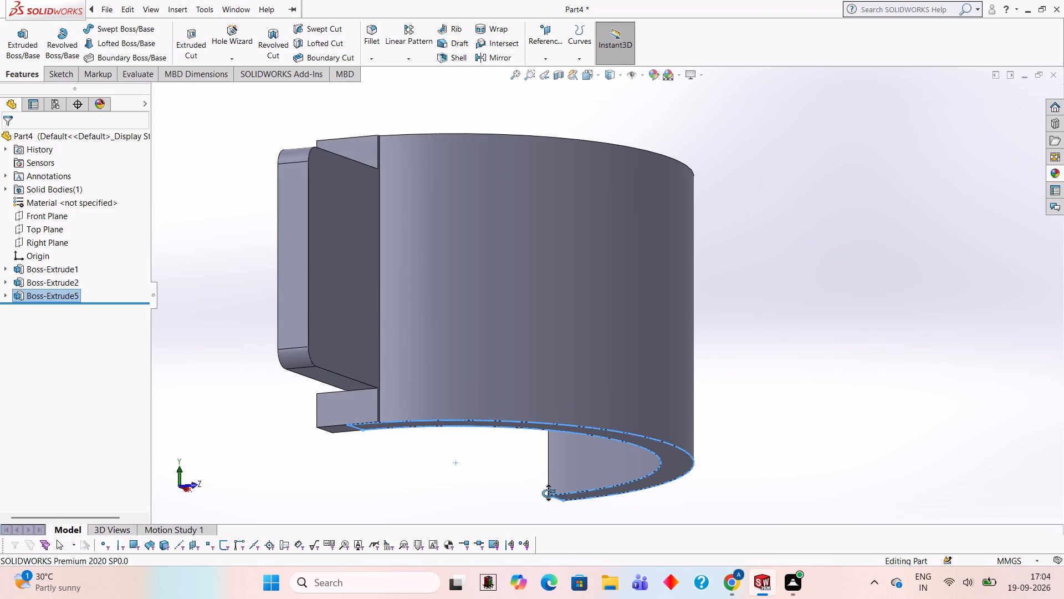
{"action": "middle_click_drag", "start_coordinate": [548, 493], "coordinate": [554, 514]}
{"action": "middle_click_drag", "start_coordinate": [555, 514], "coordinate": [631, 493]}
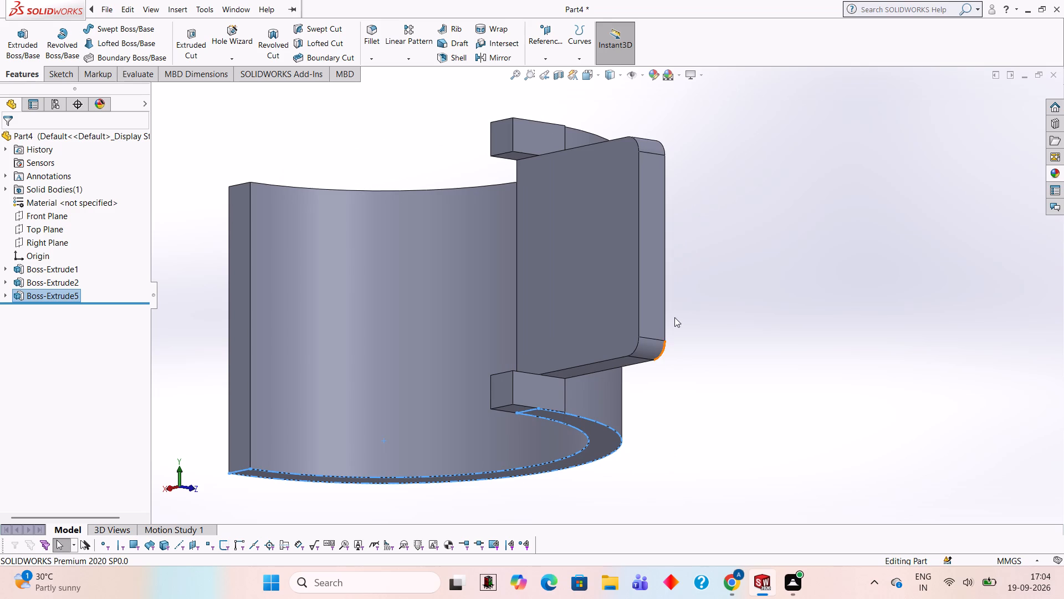
{"action": "middle_click_drag", "start_coordinate": [674, 317], "coordinate": [743, 376]}
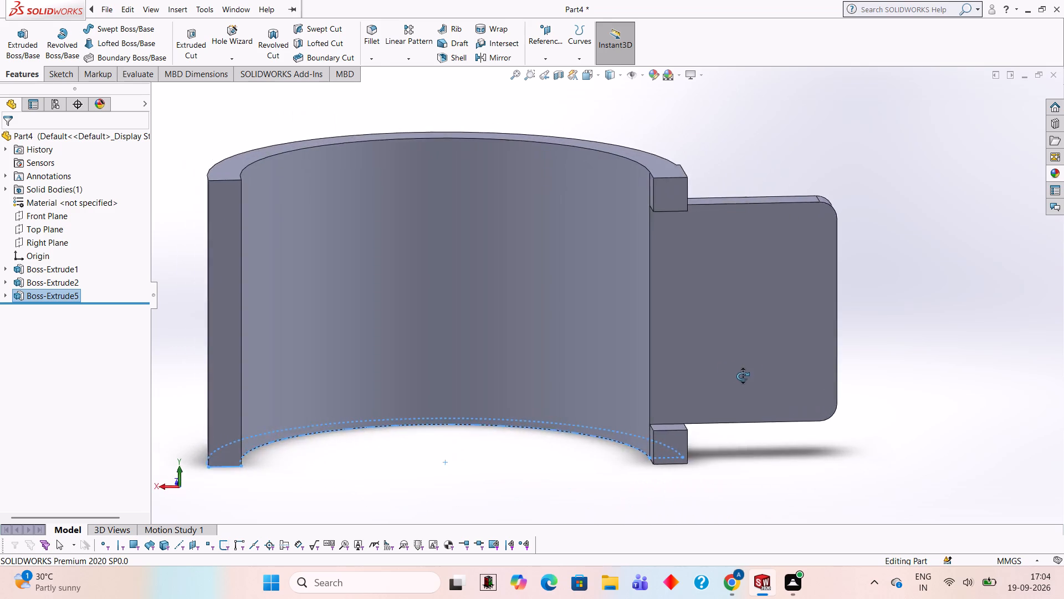
{"action": "middle_click_drag", "start_coordinate": [743, 376], "coordinate": [702, 344]}
{"action": "middle_click", "coordinate": [702, 344]}
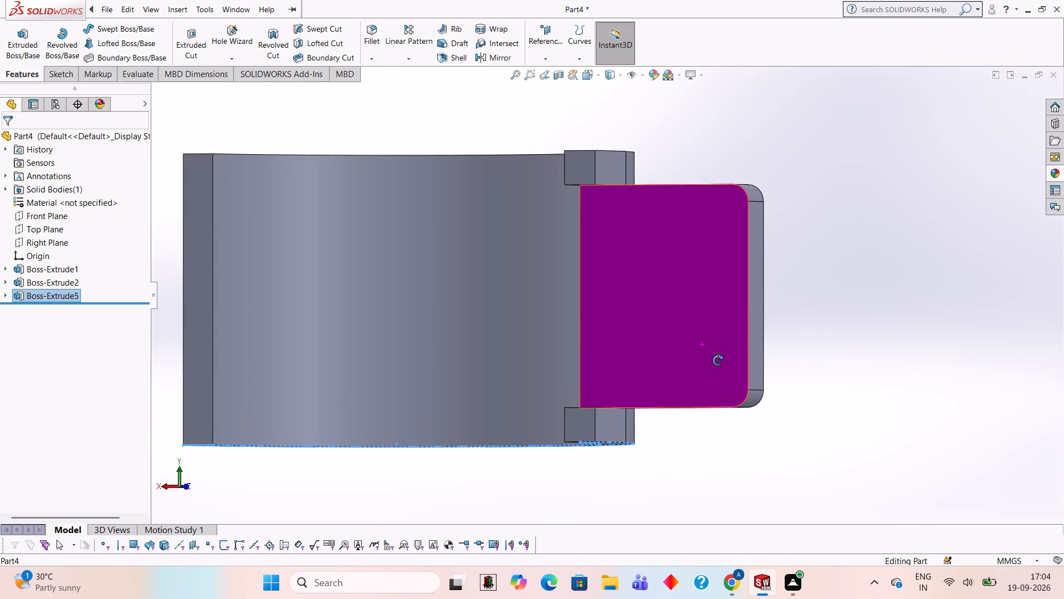
Undo the band's 85 mm extrusion, going back to editing its profile sketch.
{"action": "middle_click_drag", "start_coordinate": [799, 265], "coordinate": [445, 220]}
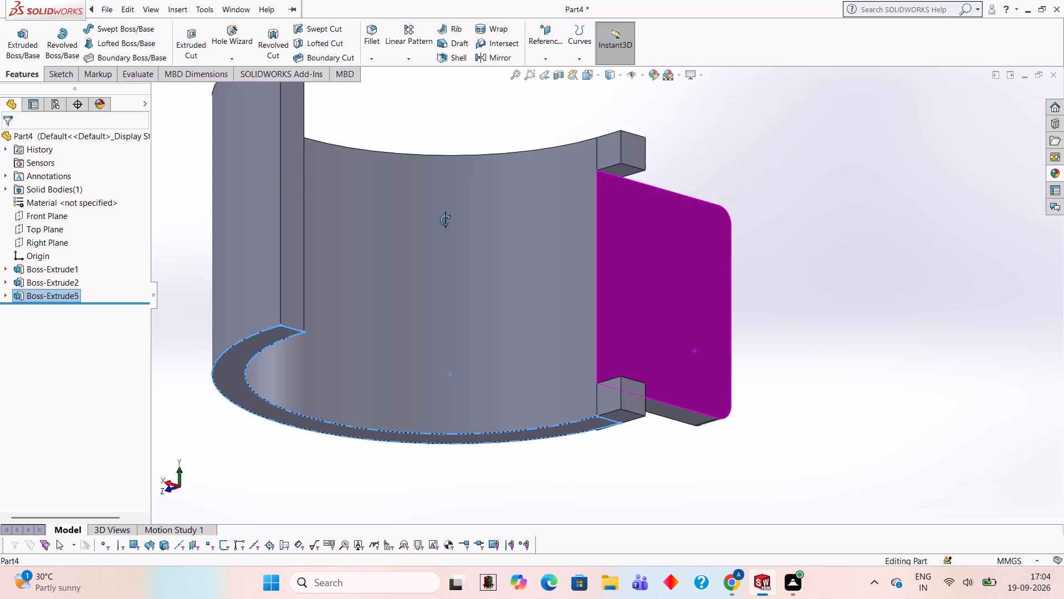
{"action": "middle_click_drag", "start_coordinate": [445, 220], "coordinate": [820, 258]}
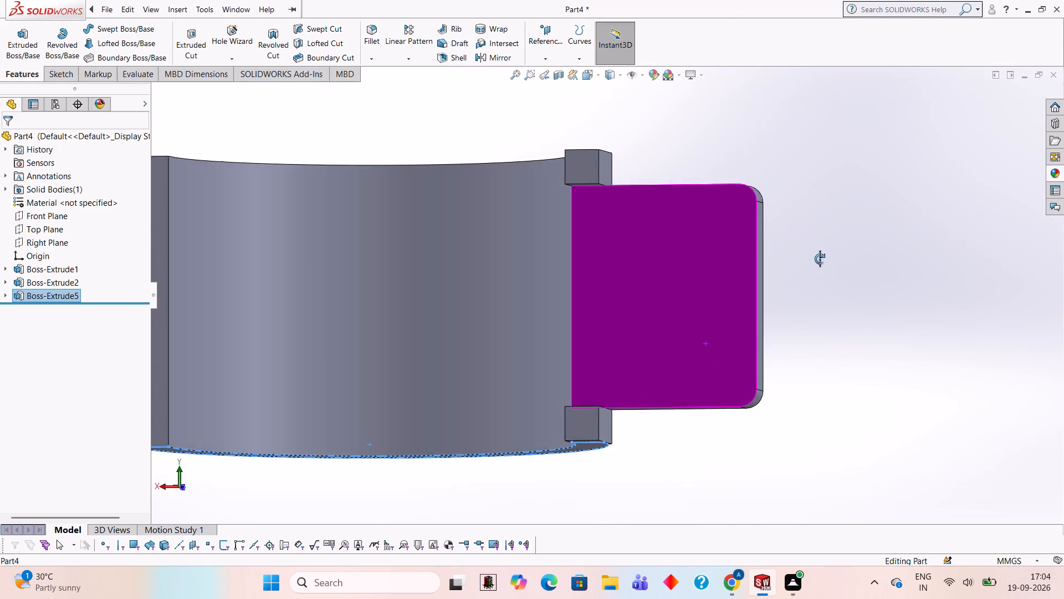
{"action": "middle_click_drag", "start_coordinate": [820, 258], "coordinate": [756, 293]}
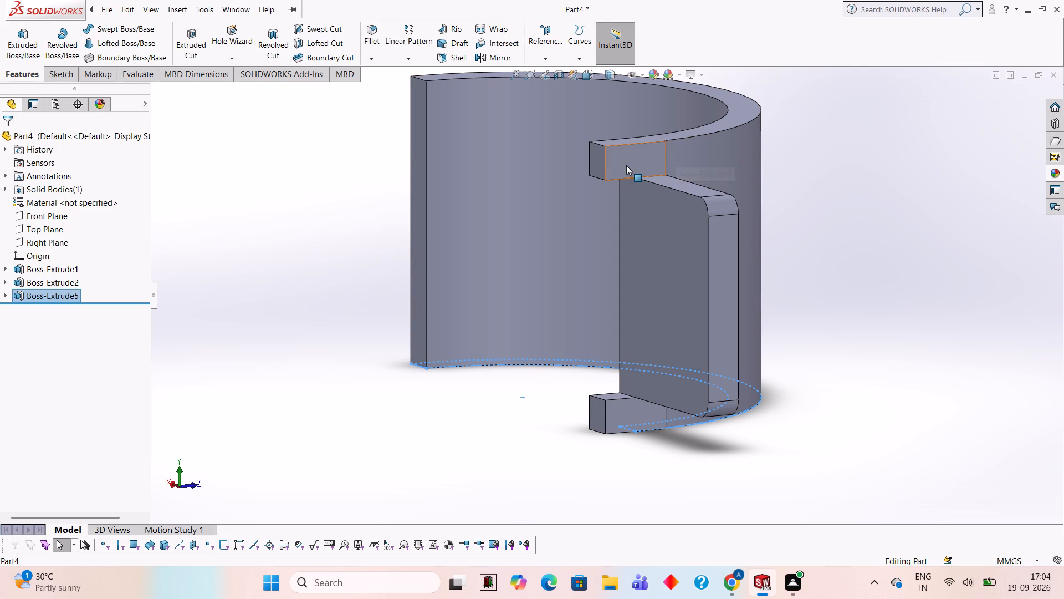
{"action": "middle_click_drag", "start_coordinate": [731, 168], "coordinate": [715, 151]}
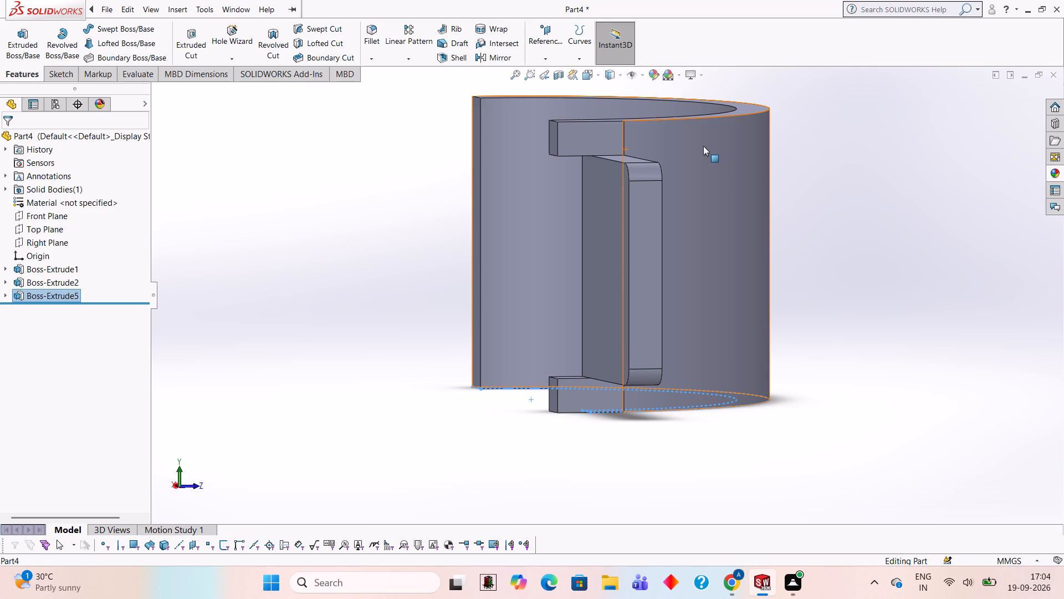
{"action": "key", "text": "ctrl+z"}
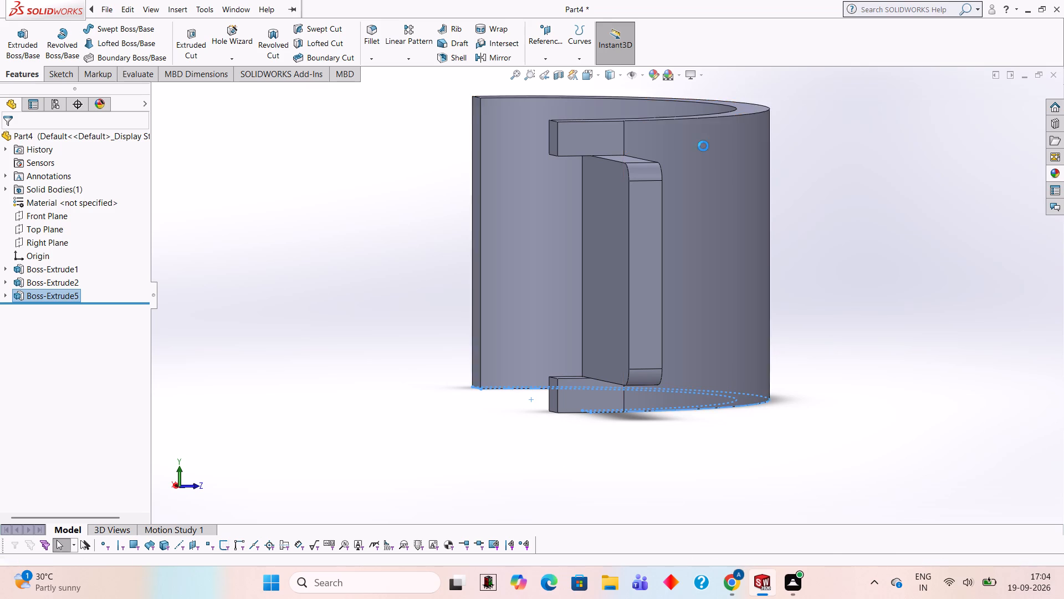
{"action": "key", "text": "ctrl+z"}
{"action": "key", "text": "ctrl+z"}
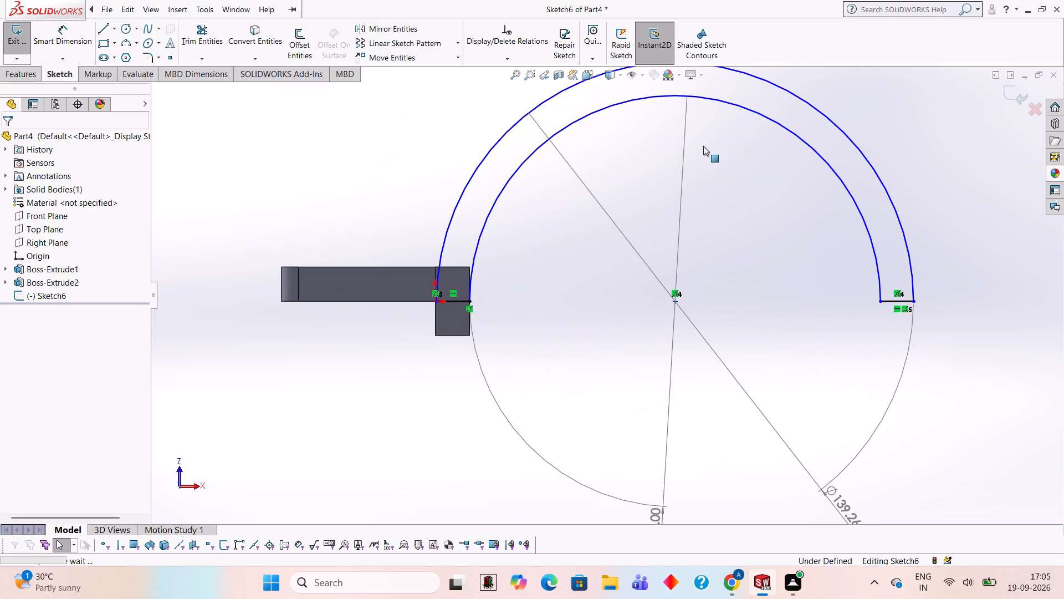
Undo the band profile geometry, both circles and the closing lines, until its sketch is empty.
{"action": "key", "text": "ctrl+z"}
{"action": "key", "text": "ctrl+z"}
{"action": "key", "text": "ctrl+z"}
{"action": "key", "text": "ctrl+z"}
{"action": "key", "text": "ctrl+z"}
{"action": "key", "text": "ctrl+z"}
{"action": "key", "text": "ctrl+z"}
{"action": "key", "text": "ctrl+z"}
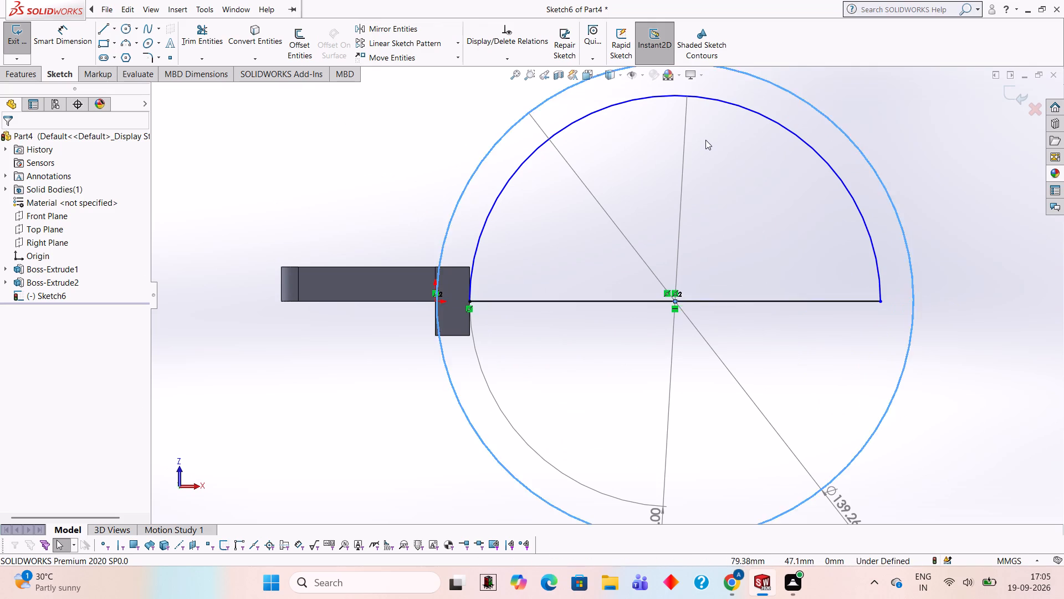
{"action": "key", "text": "ctrl+z"}
{"action": "key", "text": "ctrl+z"}
{"action": "key", "text": "ctrl+z"}
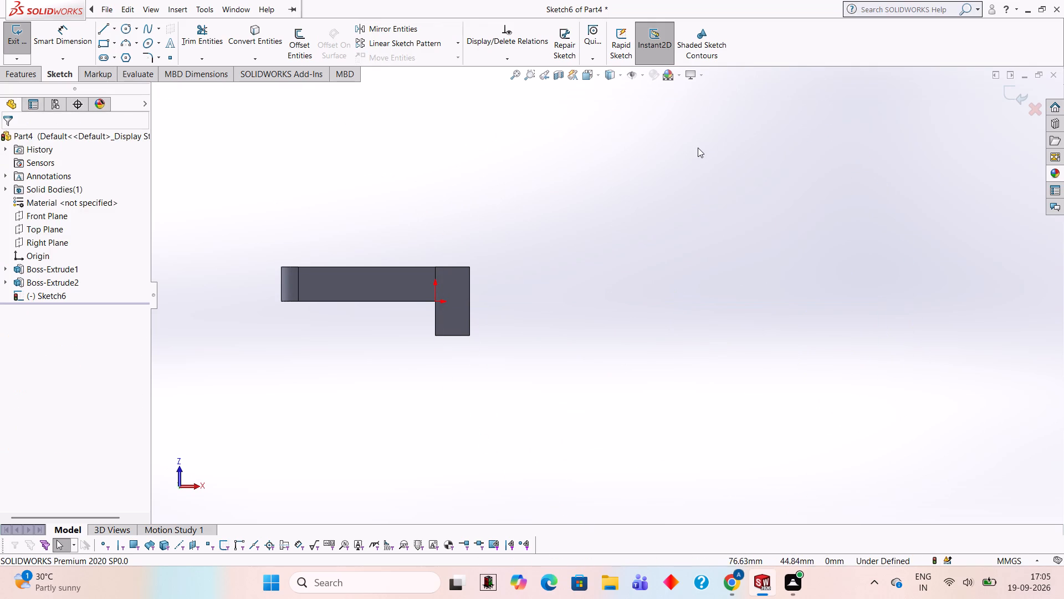
Undo the empty band sketch and the extrusion of the two square end blocks, back to the blocks' sketch.
{"action": "middle_click_drag", "start_coordinate": [702, 148], "coordinate": [724, 287]}
{"action": "key", "text": "ctrl+z"}
{"action": "key", "text": "ctrl+z"}
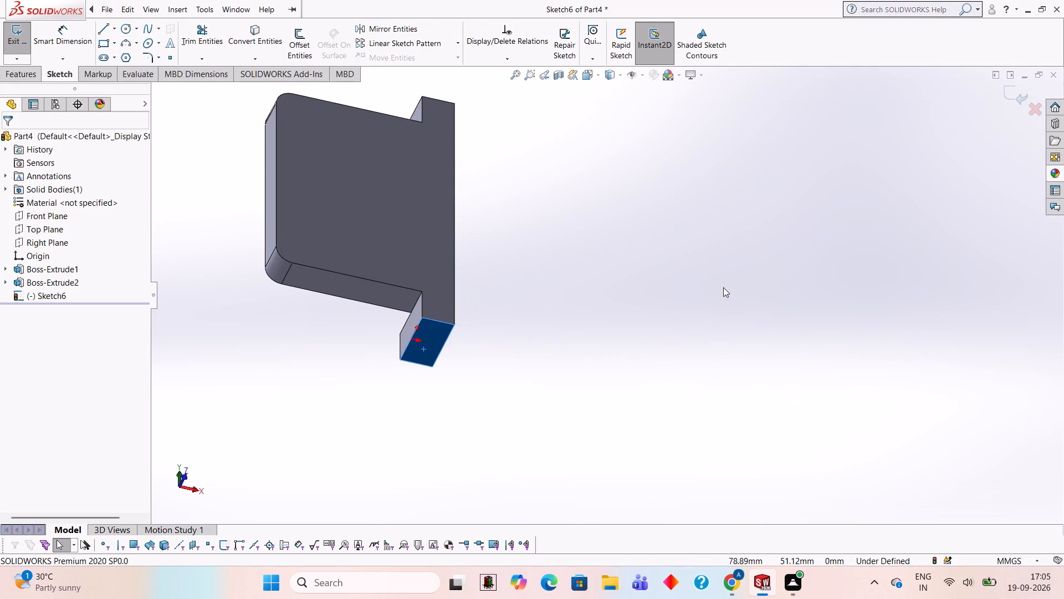
{"action": "key", "text": "ctrl+z"}
{"action": "key", "text": "ctrl+z"}
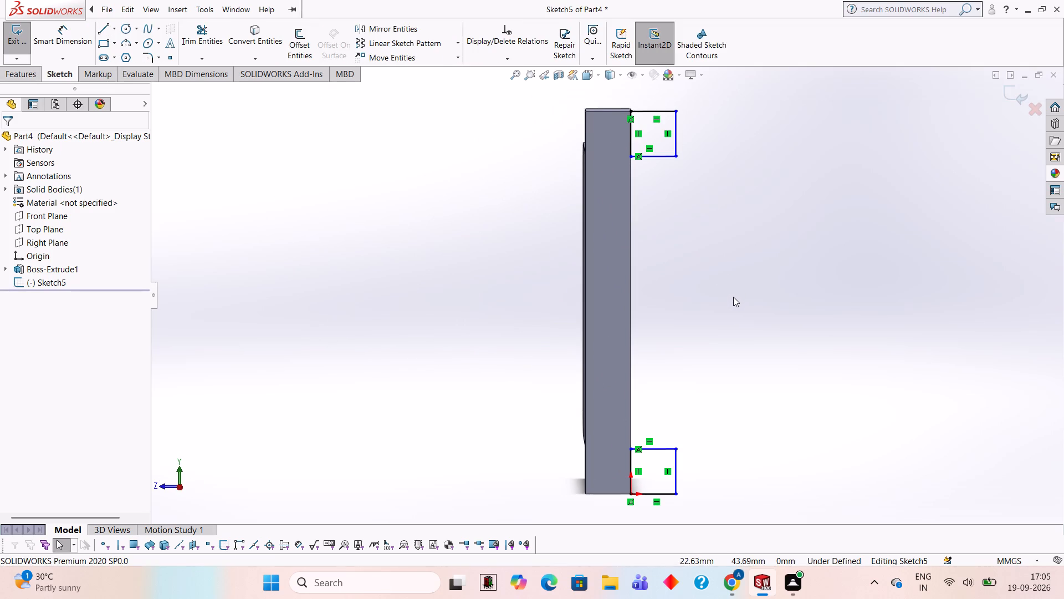
Undo the two square block profiles, their sketch and the plate's extrusion, back to editing the plate profile sketch.
{"action": "scroll", "coordinate": [732, 296], "scroll_direction": "down", "scroll_amount": 1}
{"action": "middle_click_drag", "start_coordinate": [738, 296], "coordinate": [827, 350]}
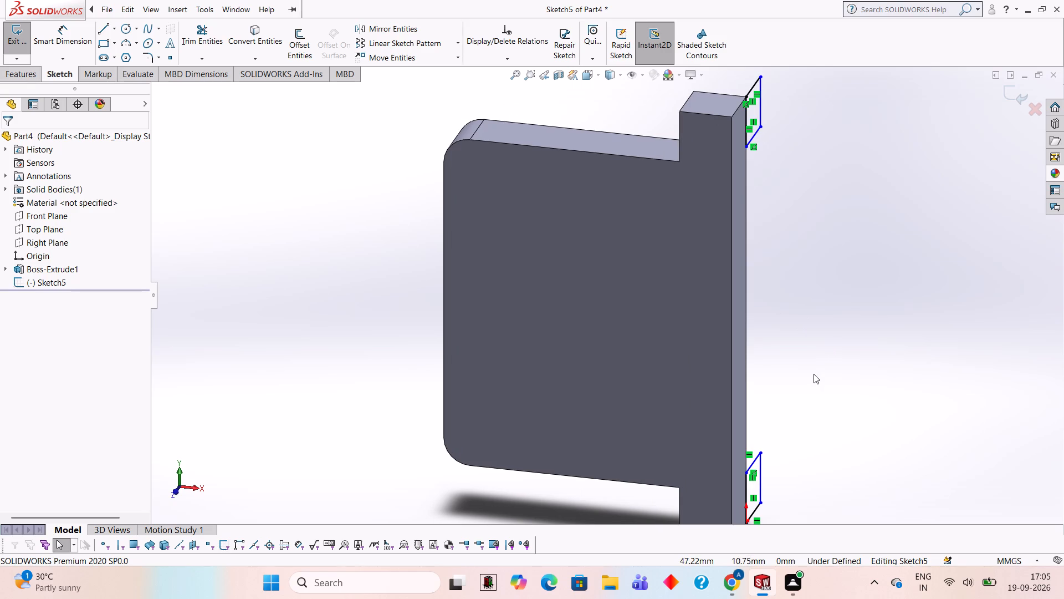
{"action": "key", "text": "ctrl+z"}
{"action": "key", "text": "ctrl+z"}
{"action": "key", "text": "ctrl+z"}
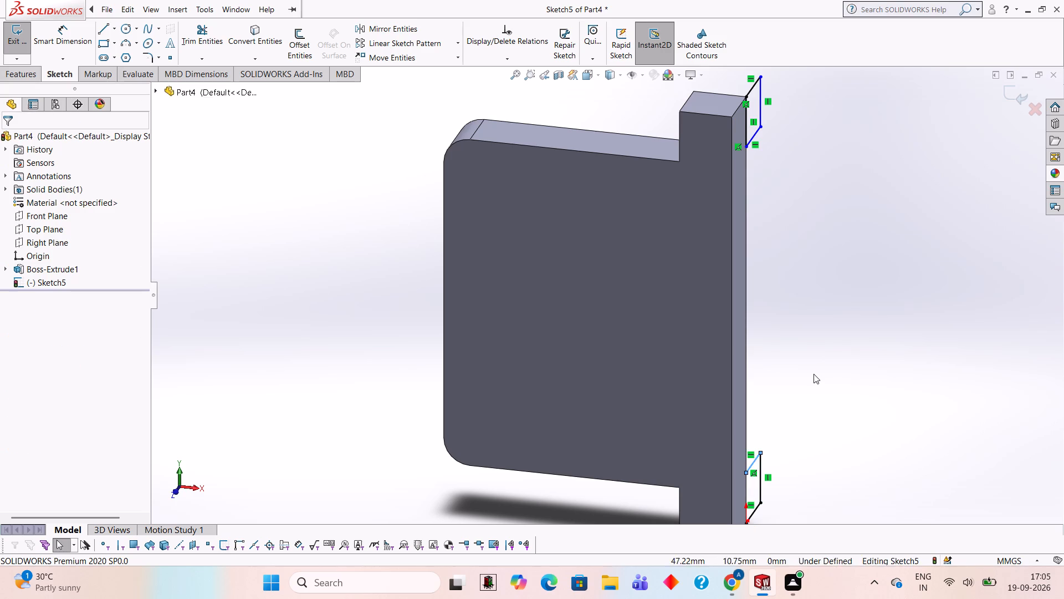
{"action": "key", "text": "ctrl+z"}
{"action": "key", "text": "ctrl+z"}
{"action": "key", "text": "ctrl+z"}
{"action": "key", "text": "ctrl+z"}
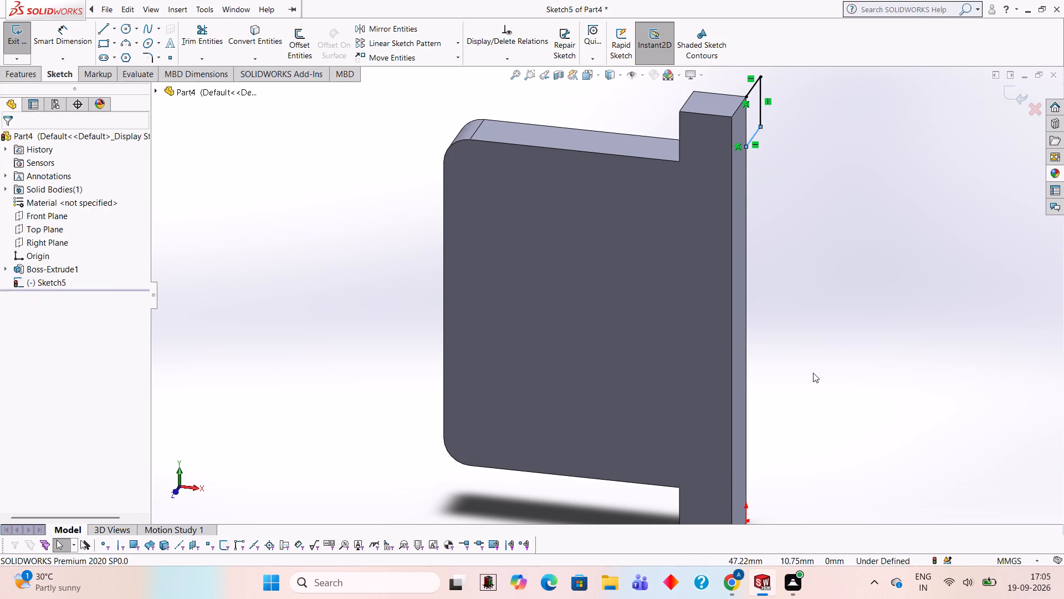
{"action": "key", "text": "ctrl+z"}
{"action": "key", "text": "ctrl+z"}
{"action": "key", "text": "ctrl+z"}
{"action": "key", "text": "ctrl+z"}
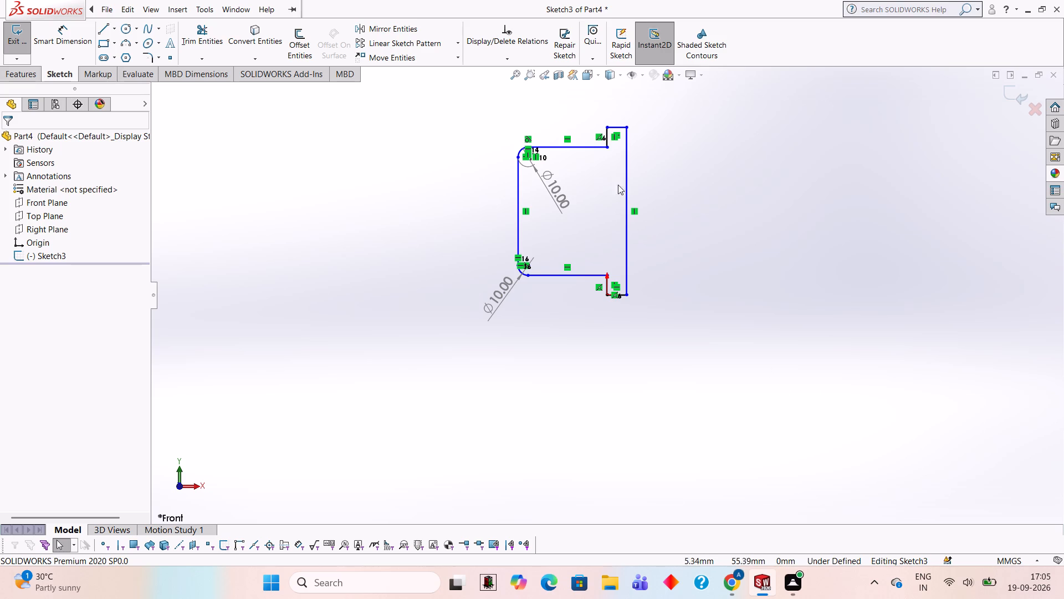
Trim both end tabs and the long vertical edge off the plate profile, leaving its filleted three-sided outline.
{"action": "left_click", "coordinate": [214, 44]}
{"action": "left_click", "coordinate": [617, 129]}
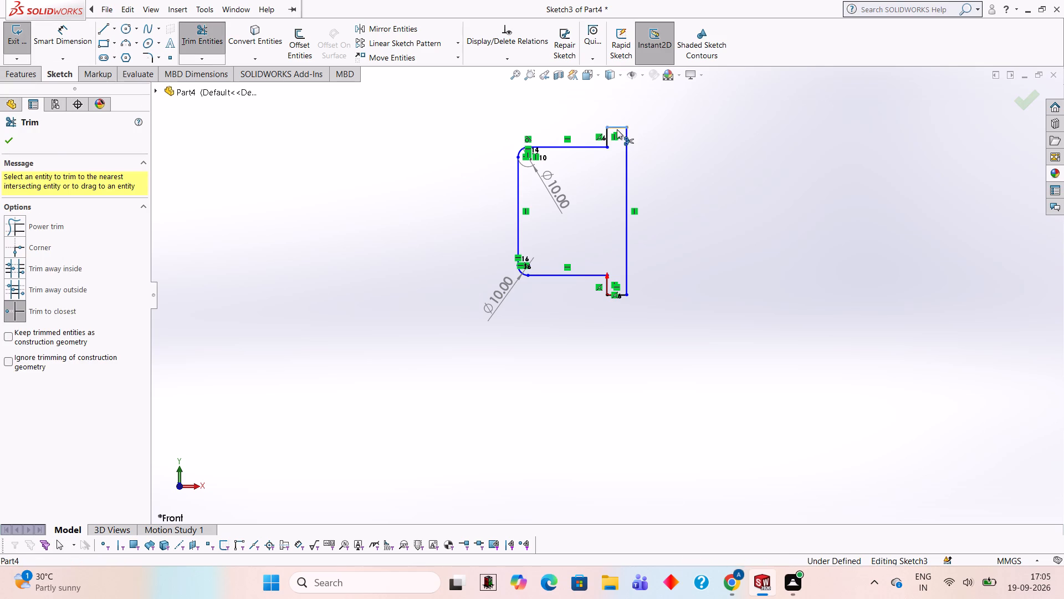
{"action": "left_click", "coordinate": [608, 140]}
{"action": "left_click", "coordinate": [626, 141]}
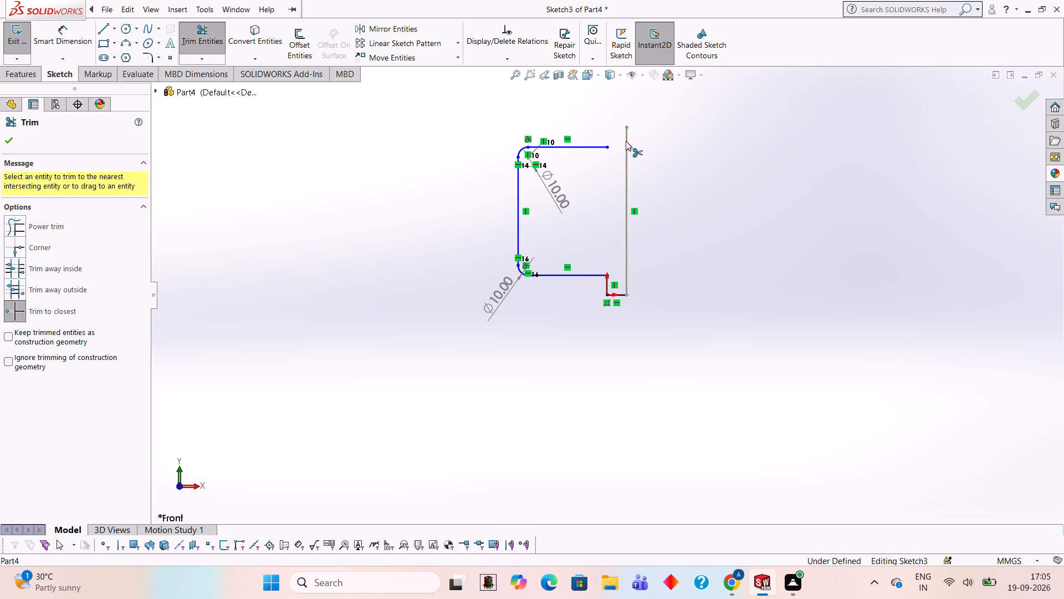
{"action": "left_click", "coordinate": [608, 282]}
{"action": "left_click", "coordinate": [619, 293]}
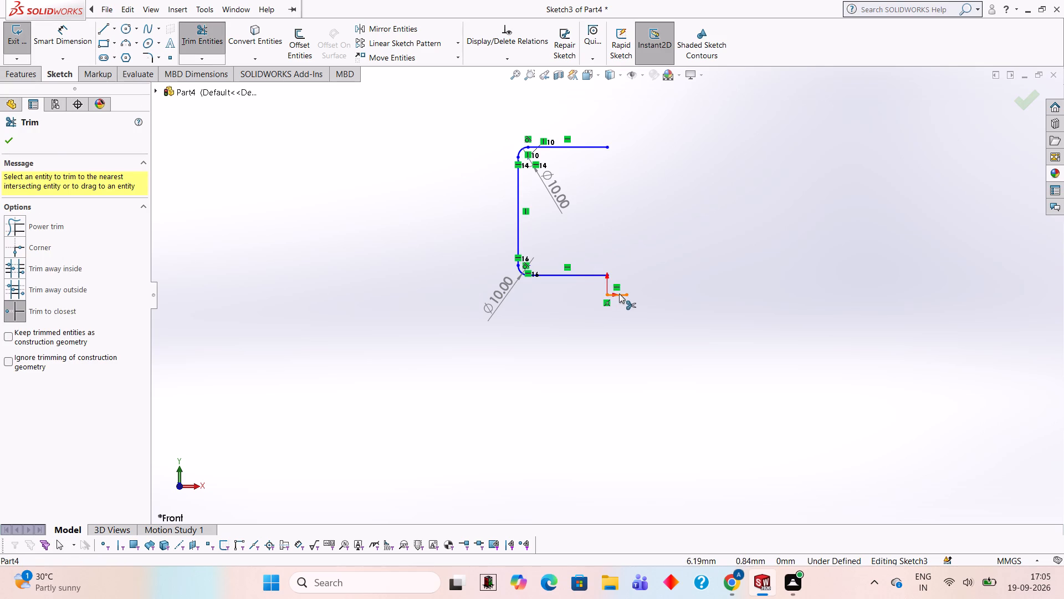
Draw a 65 mm vertical line joining the open ends of the two horizontal edges to close the plate profile.
{"action": "left_click", "coordinate": [108, 28]}
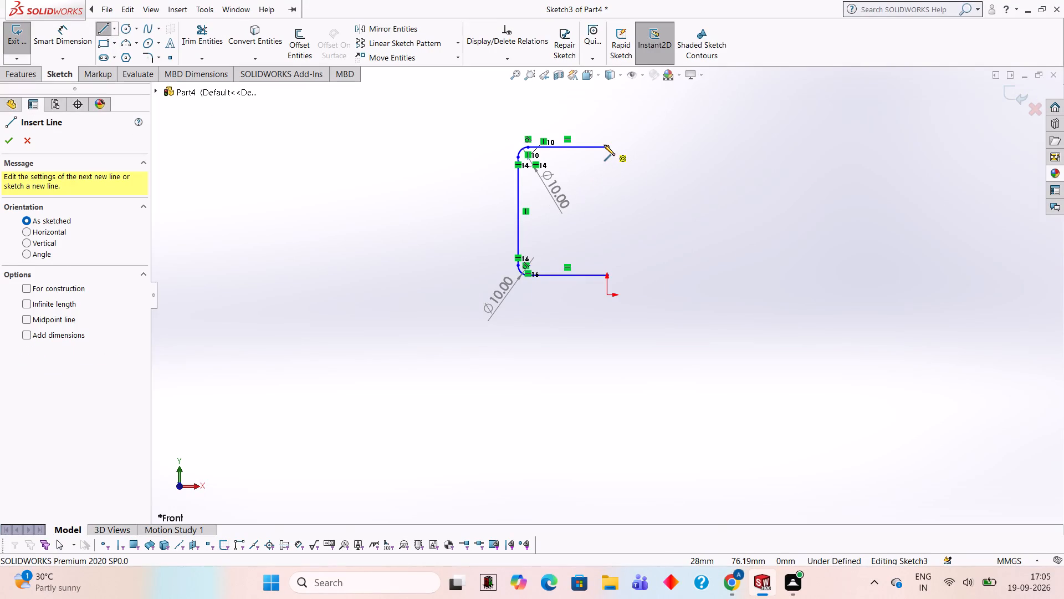
{"action": "left_click", "coordinate": [604, 145]}
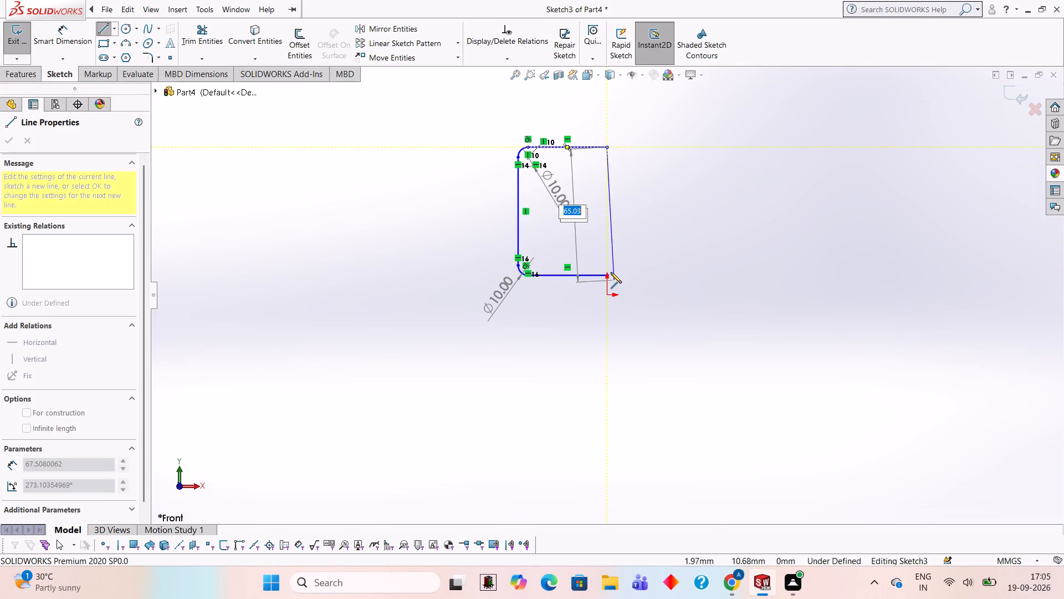
{"action": "left_click", "coordinate": [606, 278]}
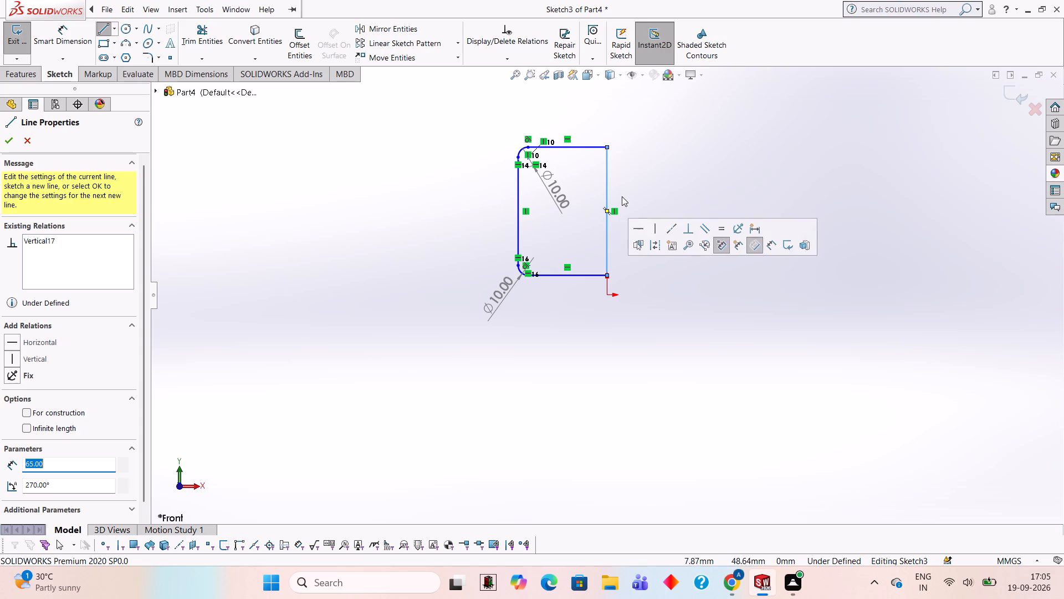
{"action": "key", "text": "Escape"}
{"action": "key", "text": "Escape"}
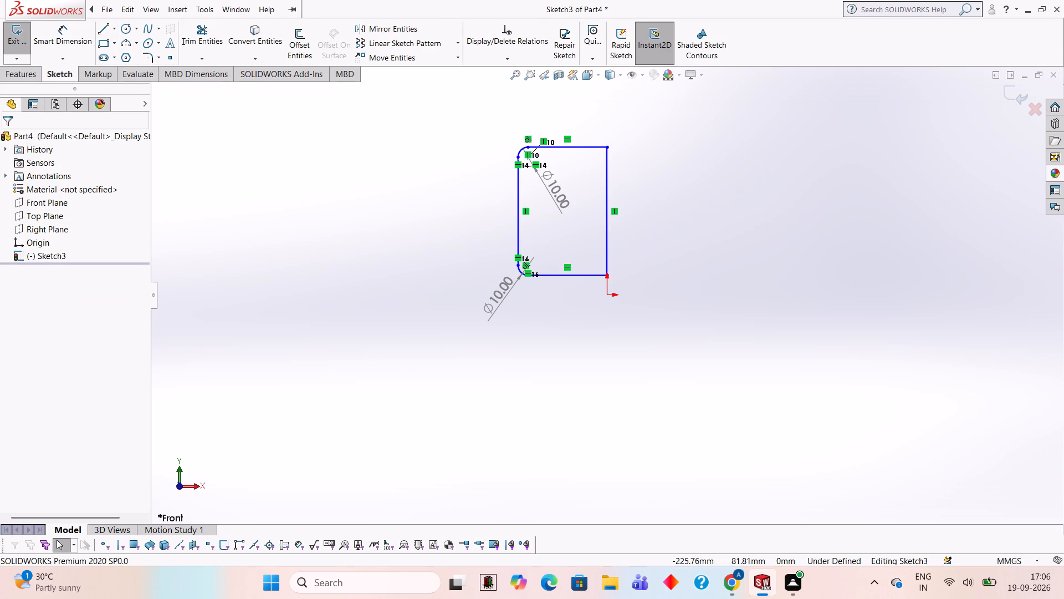
Extrude the closed plate profile as a blind boss with a depth of 10 mm.
{"action": "left_click", "coordinate": [35, 77]}
{"action": "left_click", "coordinate": [27, 53]}
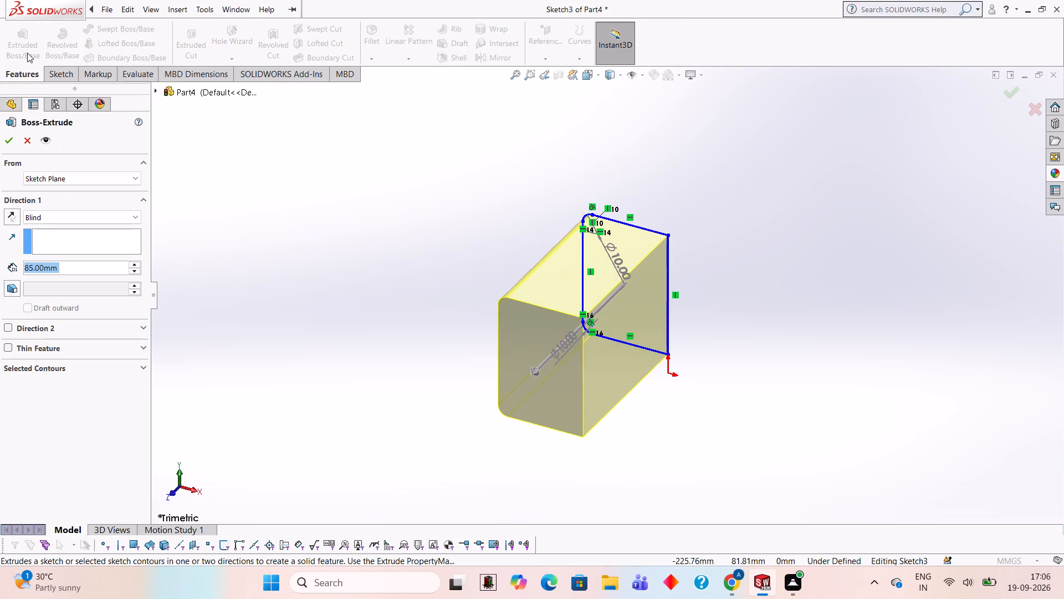
{"action": "type", "text": "10"}
{"action": "key", "text": "Return"}
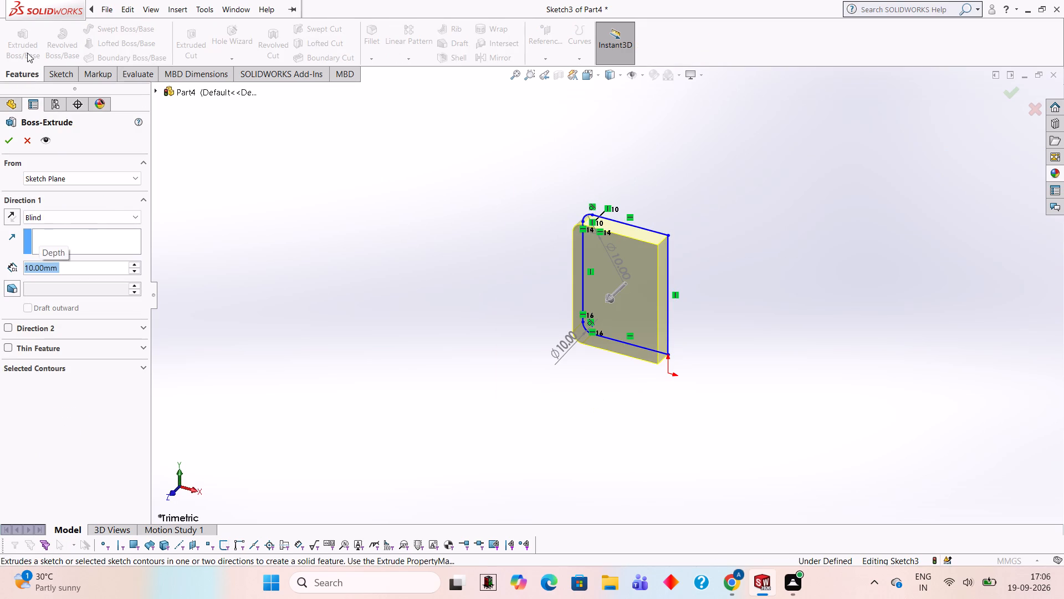
{"action": "left_click", "coordinate": [6, 134]}
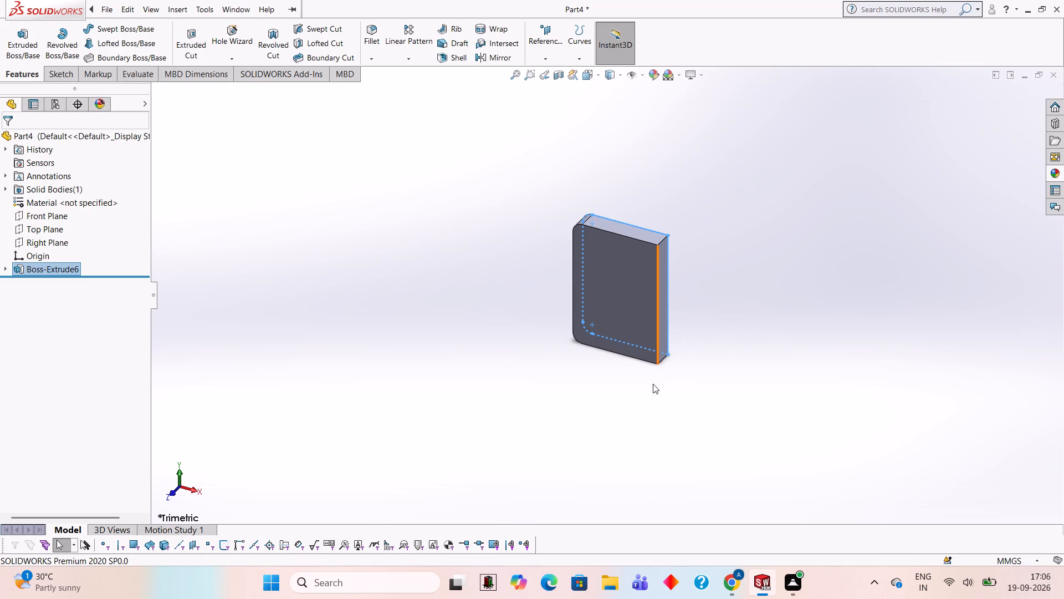
Examine the extruded plate from above, below and its sides.
{"action": "middle_click_drag", "start_coordinate": [642, 398], "coordinate": [666, 339]}
{"action": "scroll", "coordinate": [562, 425], "scroll_direction": "up", "scroll_amount": 1}
{"action": "middle_click_drag", "start_coordinate": [562, 425], "coordinate": [561, 288]}
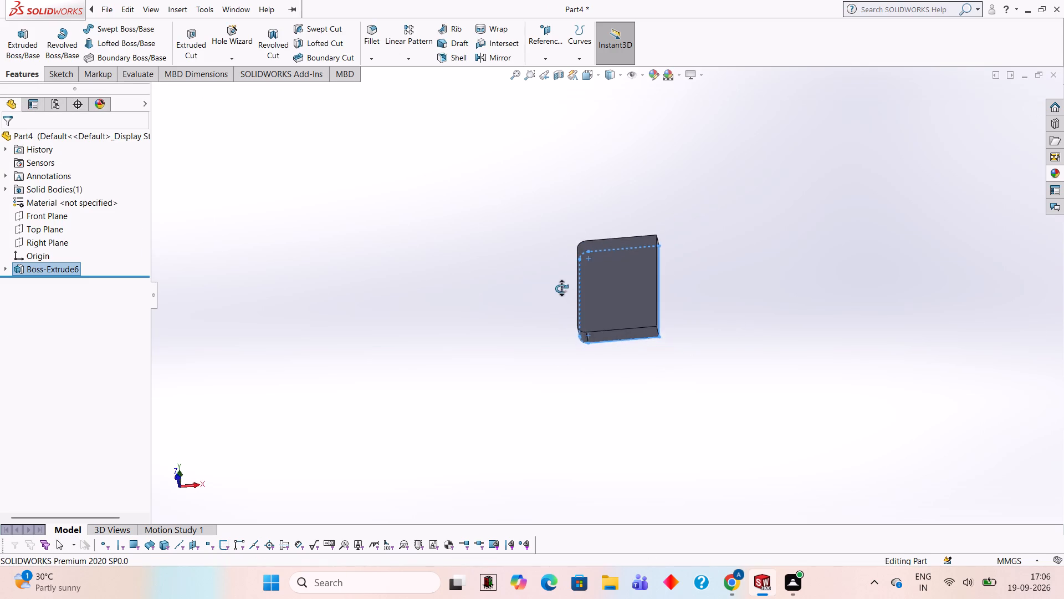
{"action": "middle_click_drag", "start_coordinate": [561, 288], "coordinate": [559, 454]}
{"action": "middle_click_drag", "start_coordinate": [559, 397], "coordinate": [589, 436]}
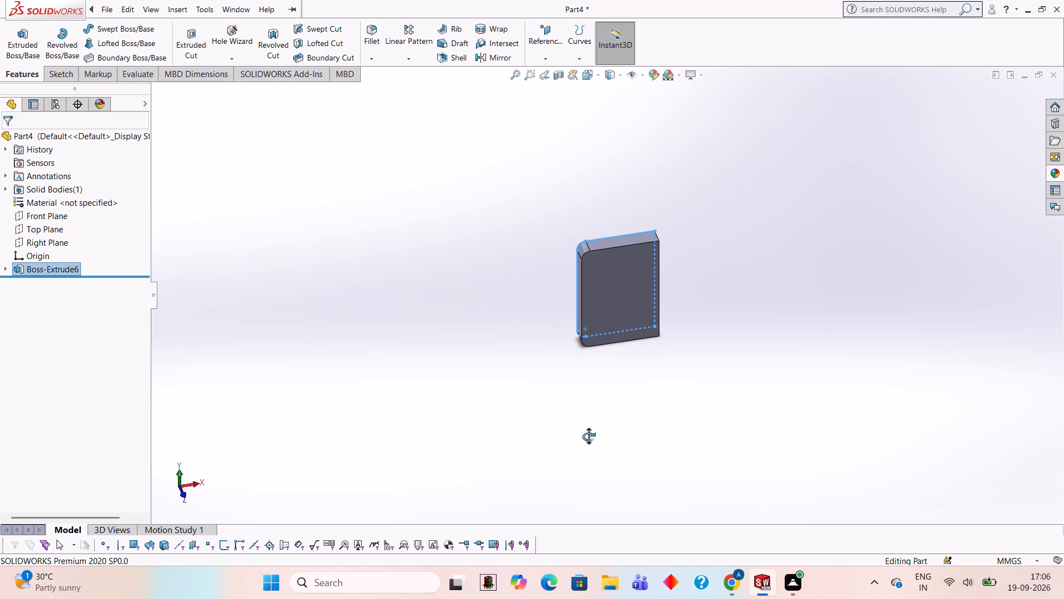
{"action": "middle_click_drag", "start_coordinate": [589, 436], "coordinate": [589, 439]}
{"action": "middle_click_drag", "start_coordinate": [766, 299], "coordinate": [756, 441]}
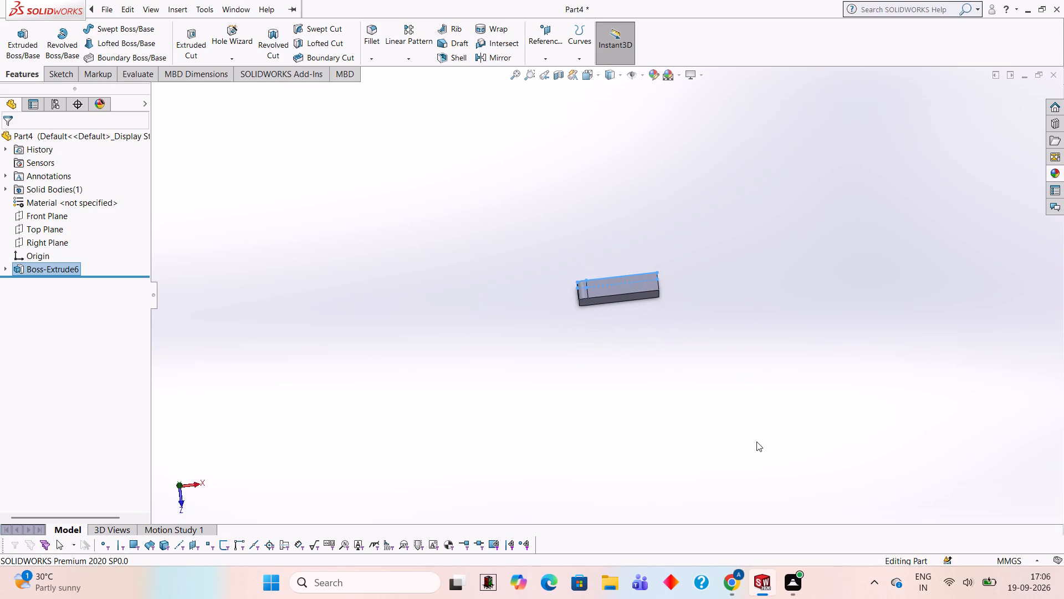
{"action": "middle_click_drag", "start_coordinate": [759, 344], "coordinate": [760, 405]}
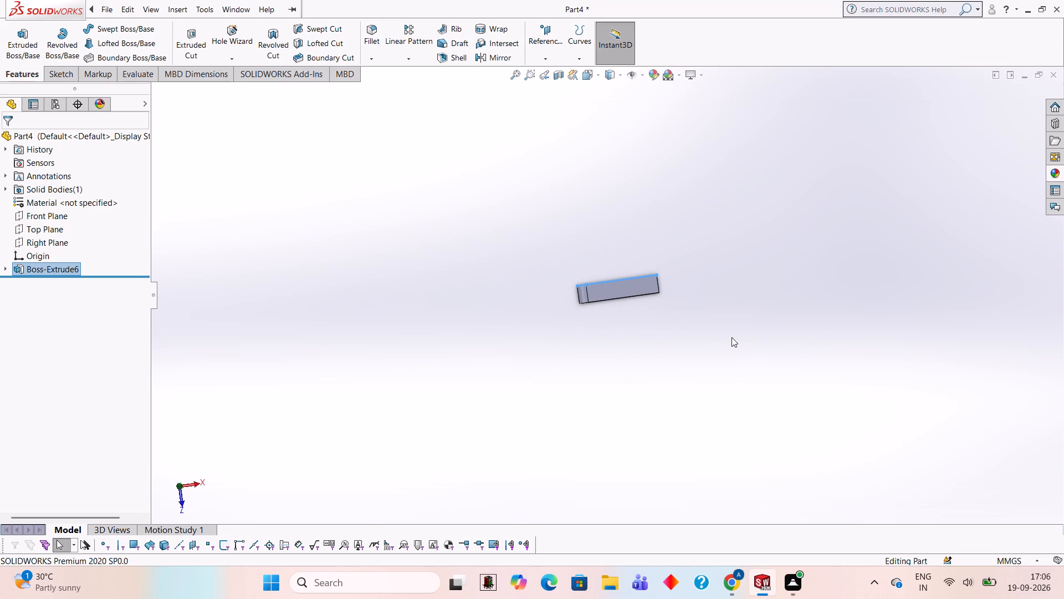
{"action": "middle_click_drag", "start_coordinate": [731, 337], "coordinate": [698, 362]}
{"action": "key", "text": "Escape"}
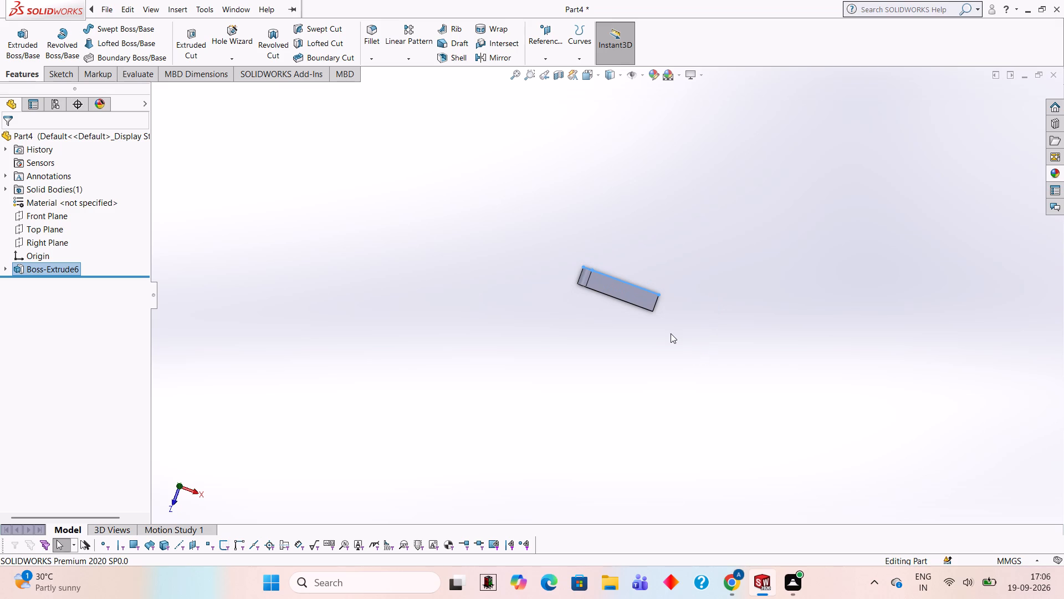
{"action": "middle_click_drag", "start_coordinate": [671, 333], "coordinate": [654, 325]}
{"action": "middle_click_drag", "start_coordinate": [440, 404], "coordinate": [546, 295]}
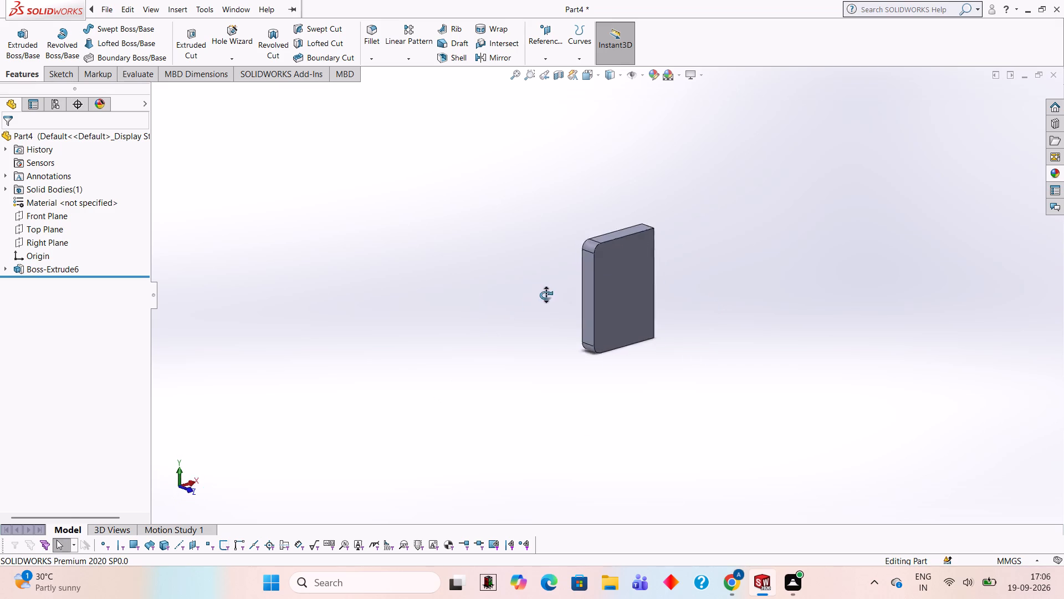
{"action": "middle_click_drag", "start_coordinate": [546, 295], "coordinate": [487, 268]}
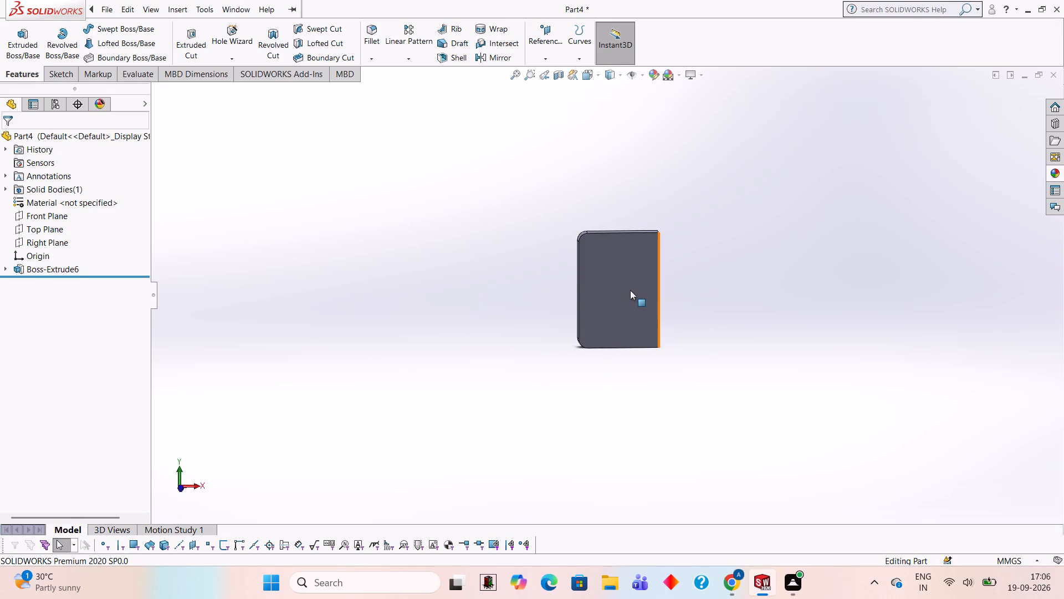
On the plate's large flat face, sketch a 10 mm square in the upper corner of its unfilleted vertical edge.
{"action": "left_click", "coordinate": [612, 285]}
{"action": "left_click", "coordinate": [654, 252]}
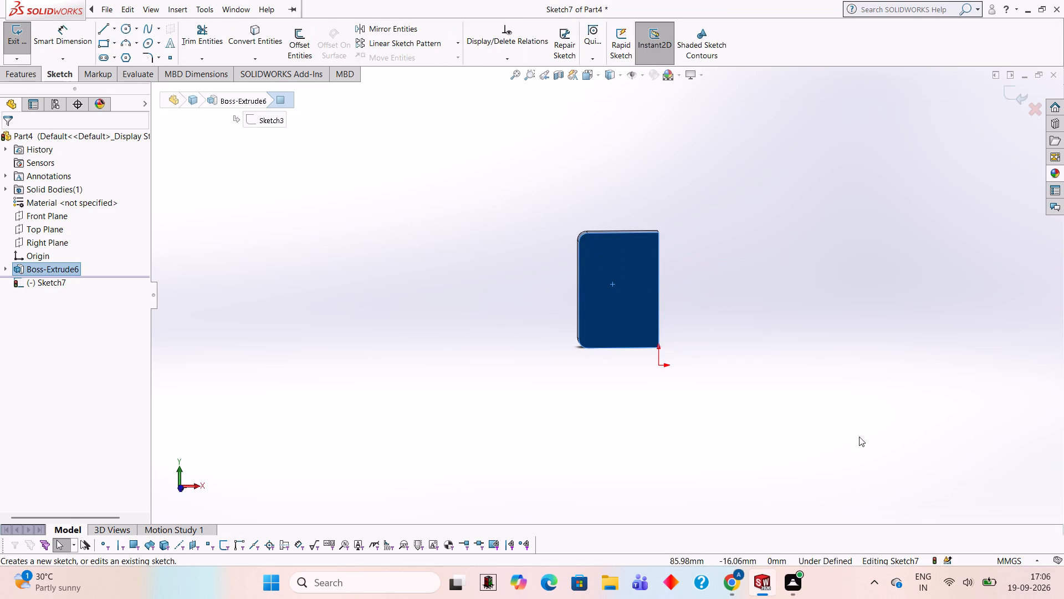
{"action": "key", "text": "ctrl+8"}
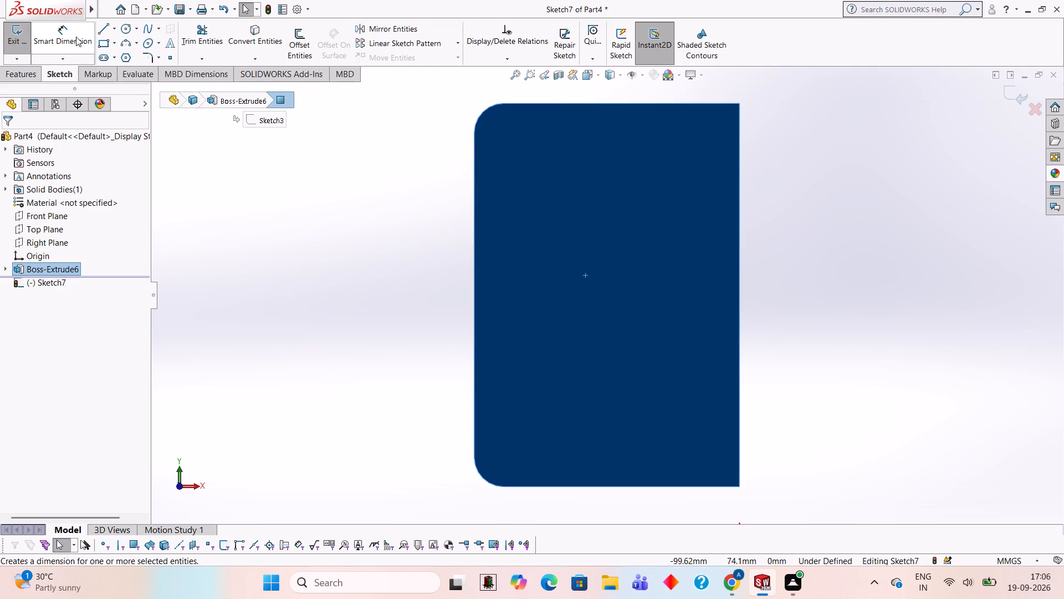
{"action": "left_click", "coordinate": [106, 28]}
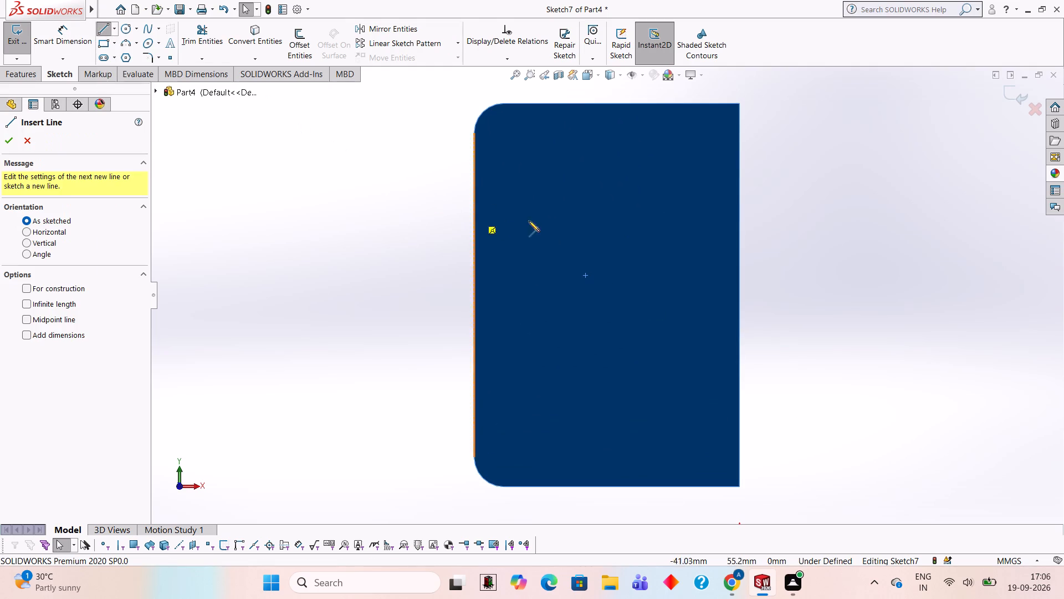
{"action": "left_click", "coordinate": [739, 103]}
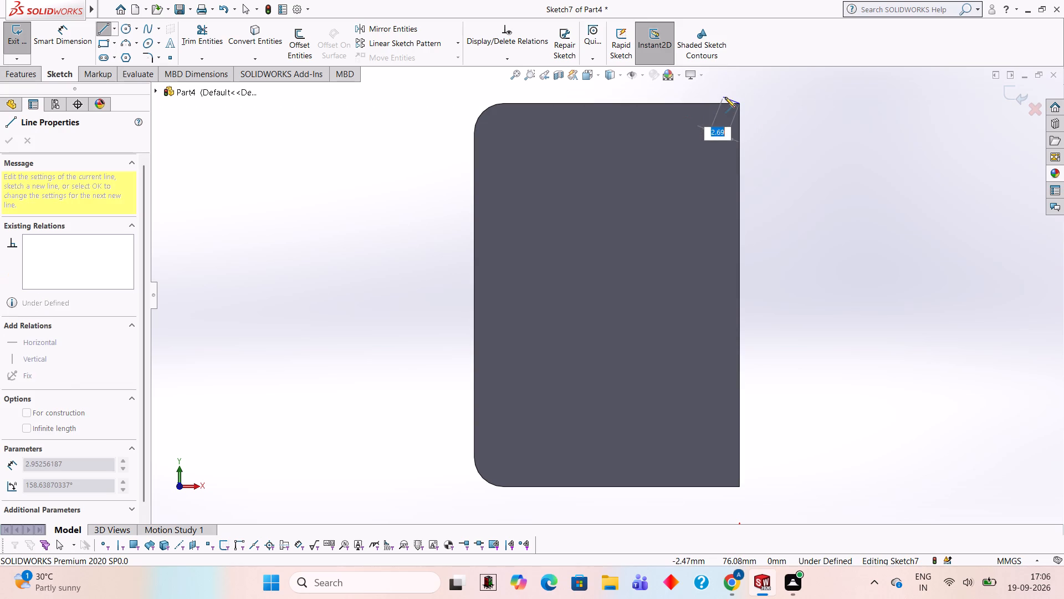
{"action": "type", "text": "10"}
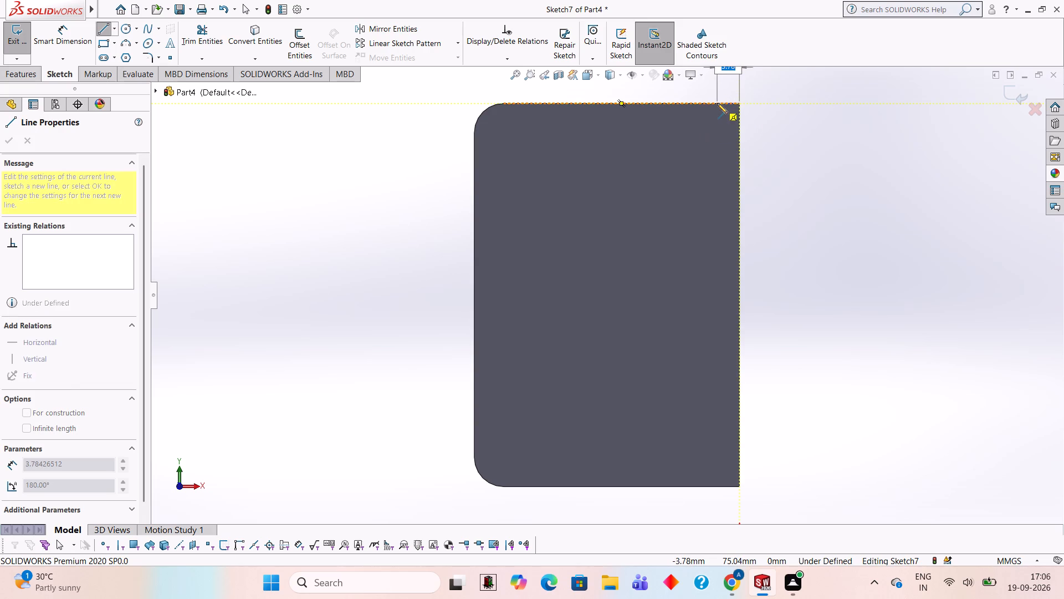
{"action": "type", "text": "10"}
{"action": "key", "text": "Return"}
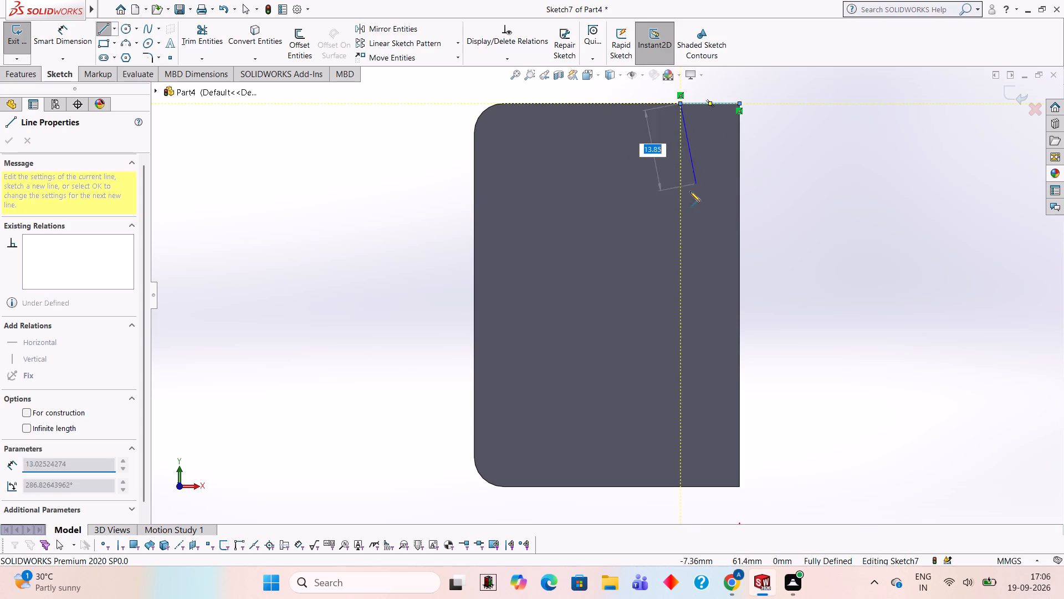
{"action": "type", "text": "10"}
{"action": "key", "text": "Return"}
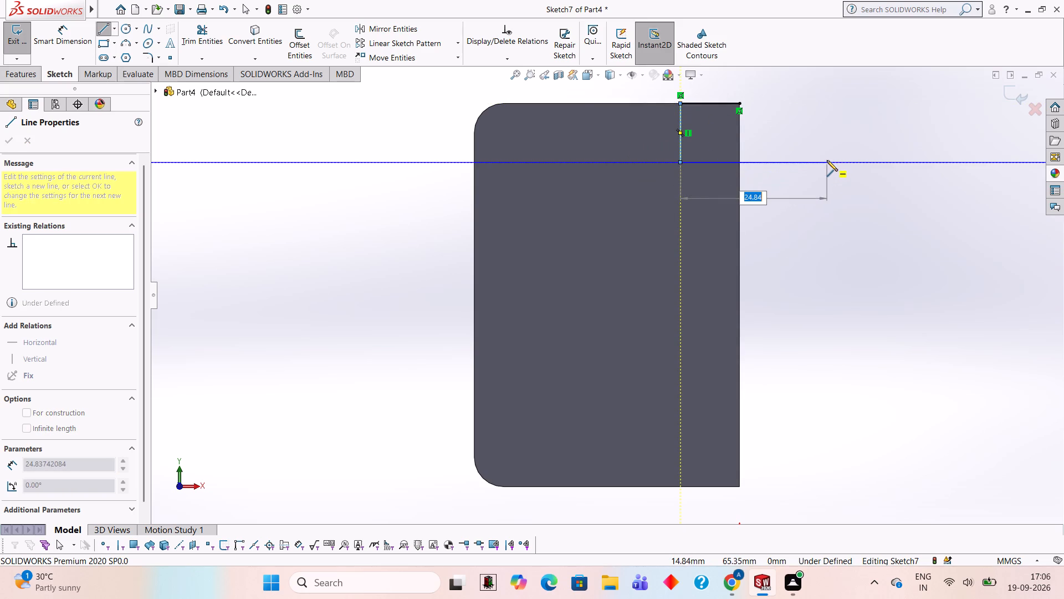
{"action": "type", "text": "10"}
{"action": "key", "text": "Return"}
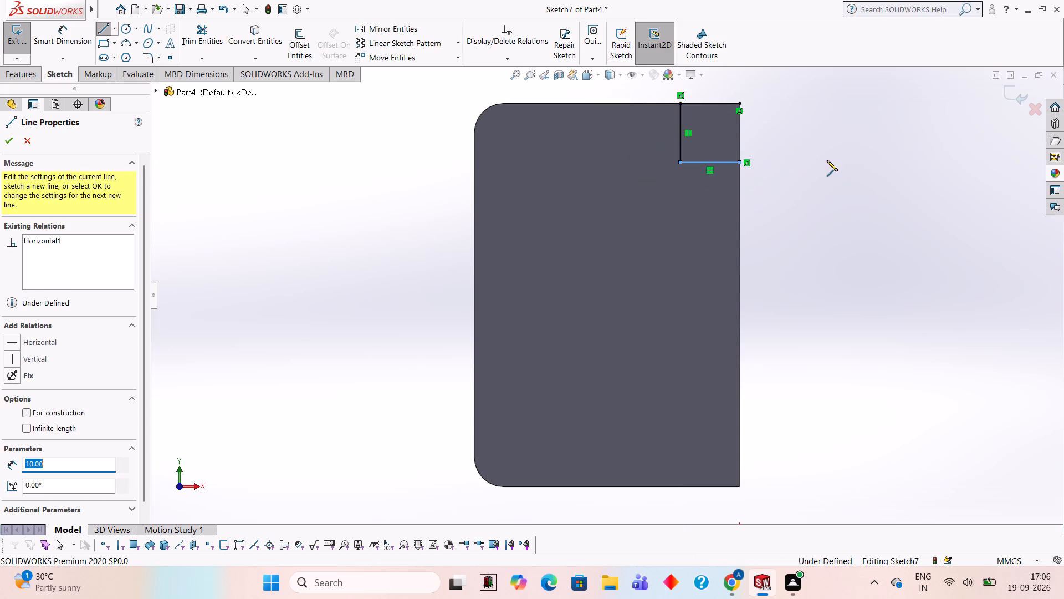
{"action": "left_click", "coordinate": [738, 101]}
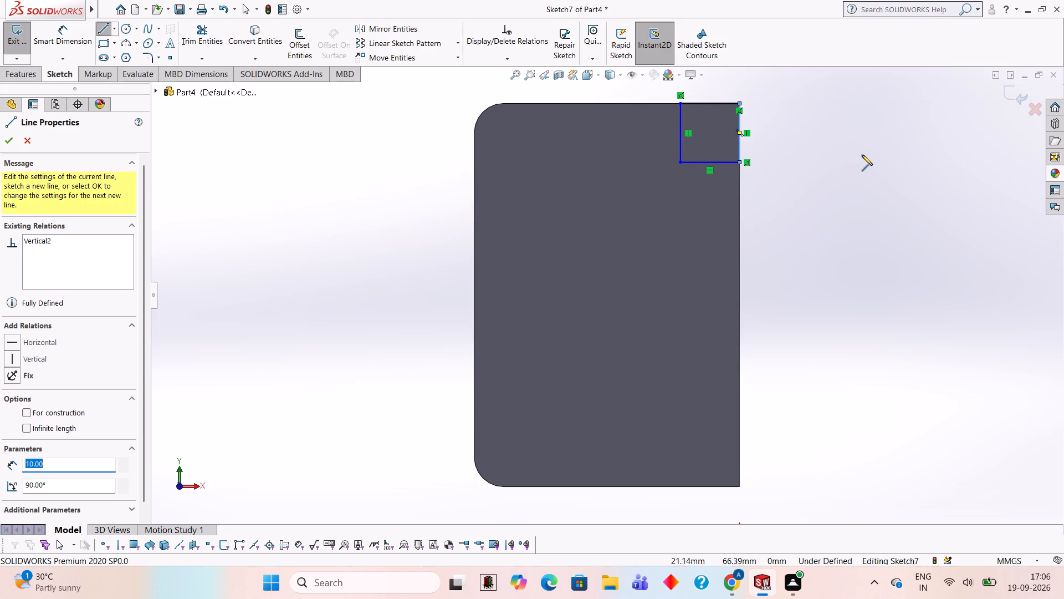
{"action": "key", "text": "Escape"}
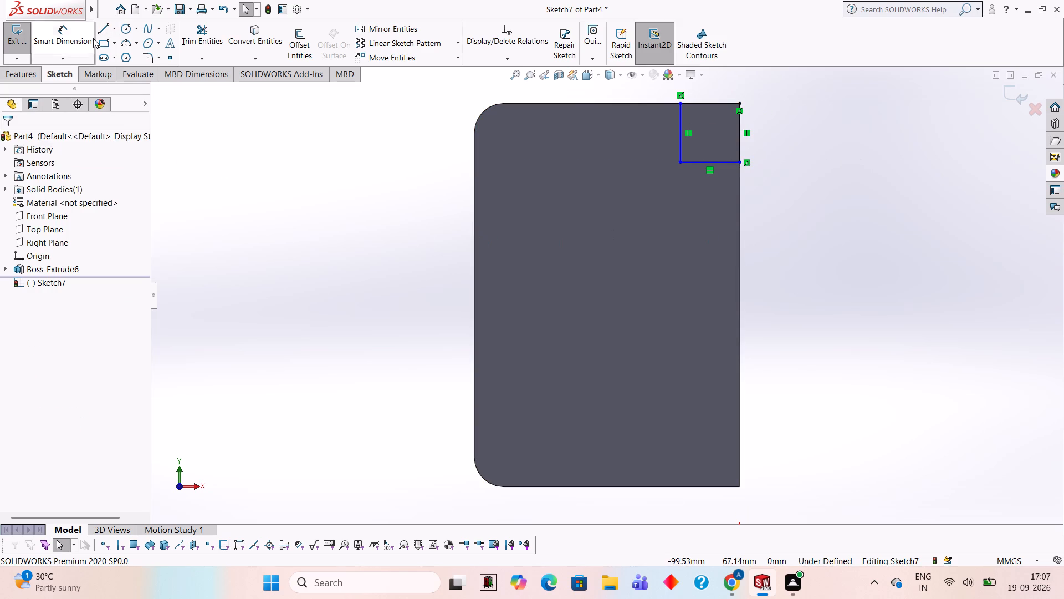
Sketch a second 10 mm square in the lower corner of the plate's unfilleted vertical edge.
{"action": "left_click", "coordinate": [98, 33]}
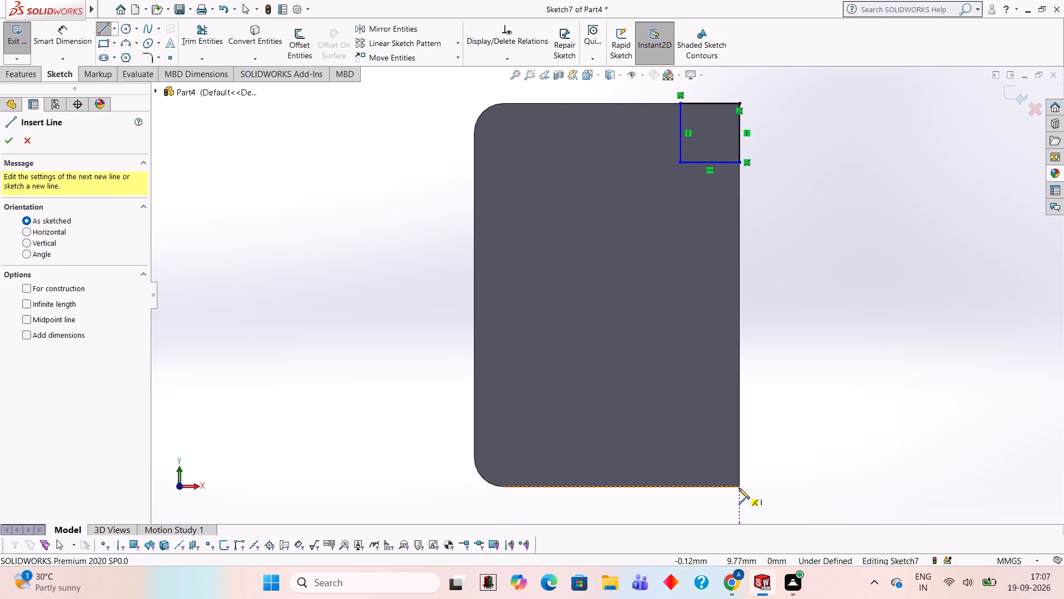
{"action": "left_click", "coordinate": [739, 488]}
{"action": "type", "text": "10"}
{"action": "key", "text": "Return"}
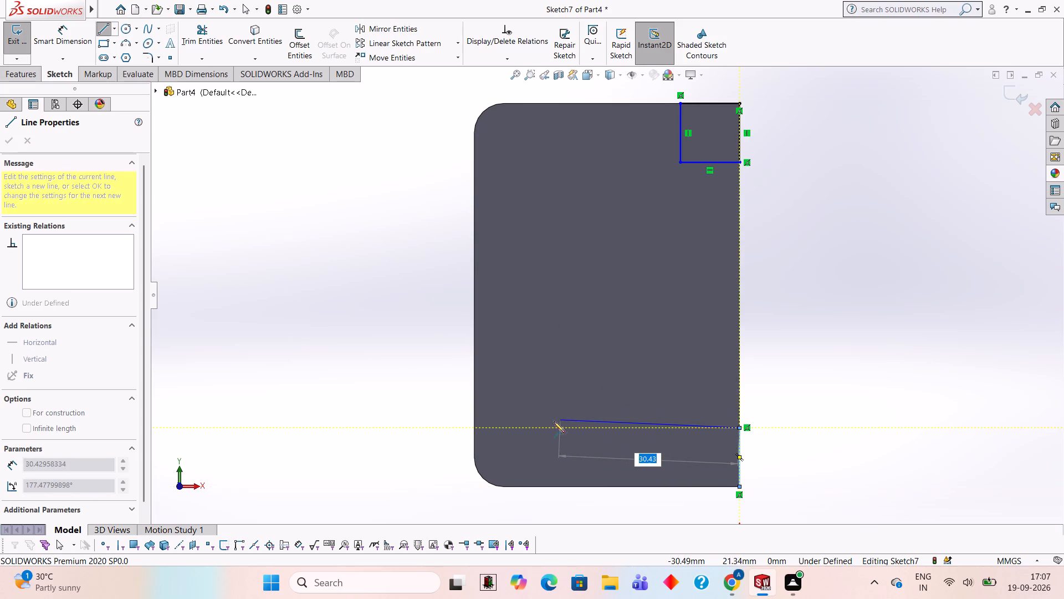
{"action": "type", "text": "10"}
{"action": "key", "text": "Return"}
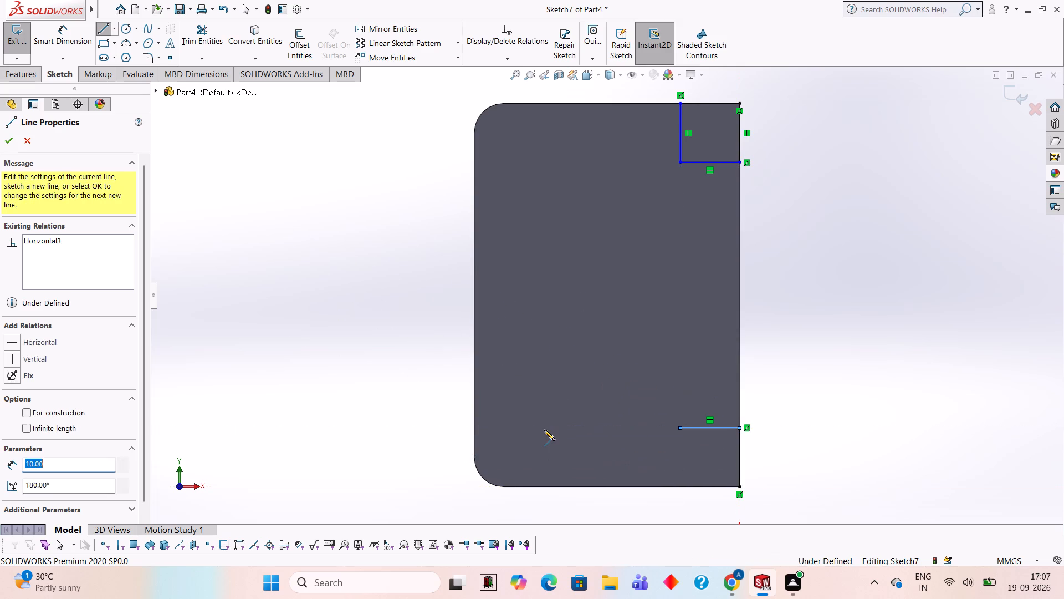
{"action": "type", "text": "10"}
{"action": "key", "text": "Return"}
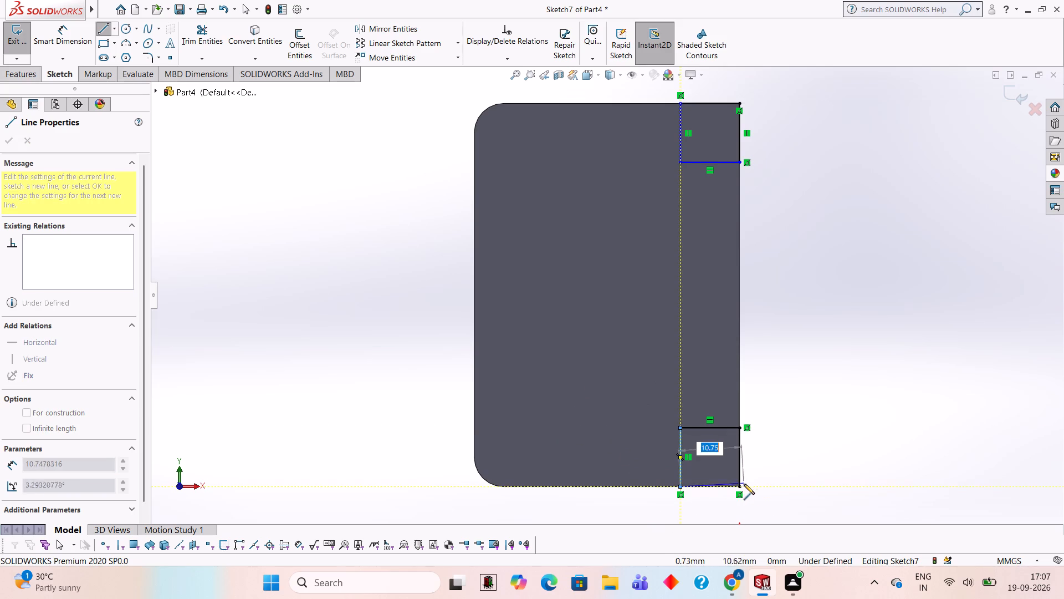
{"action": "left_click", "coordinate": [739, 484]}
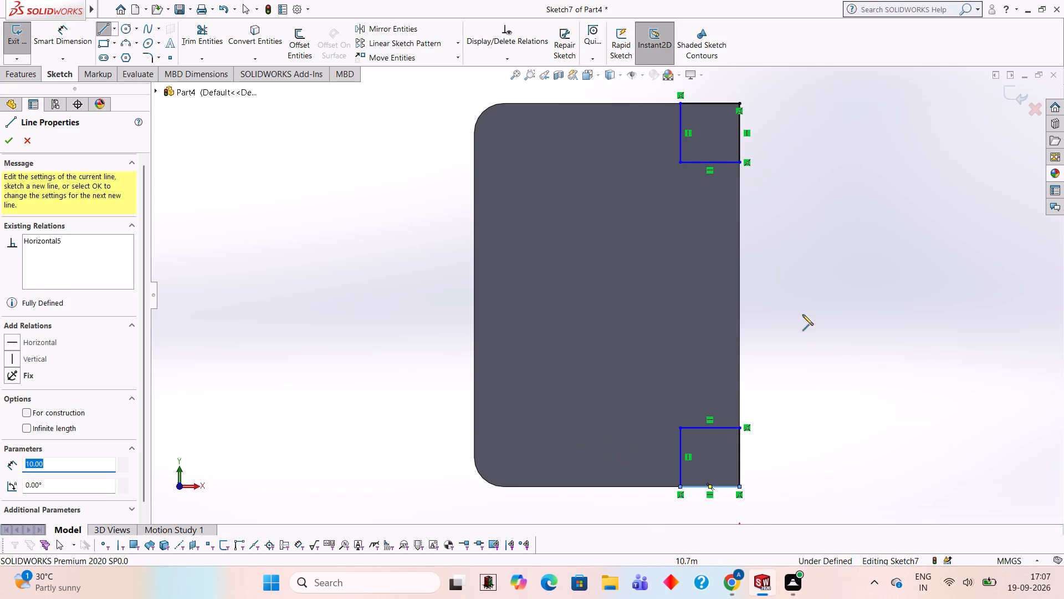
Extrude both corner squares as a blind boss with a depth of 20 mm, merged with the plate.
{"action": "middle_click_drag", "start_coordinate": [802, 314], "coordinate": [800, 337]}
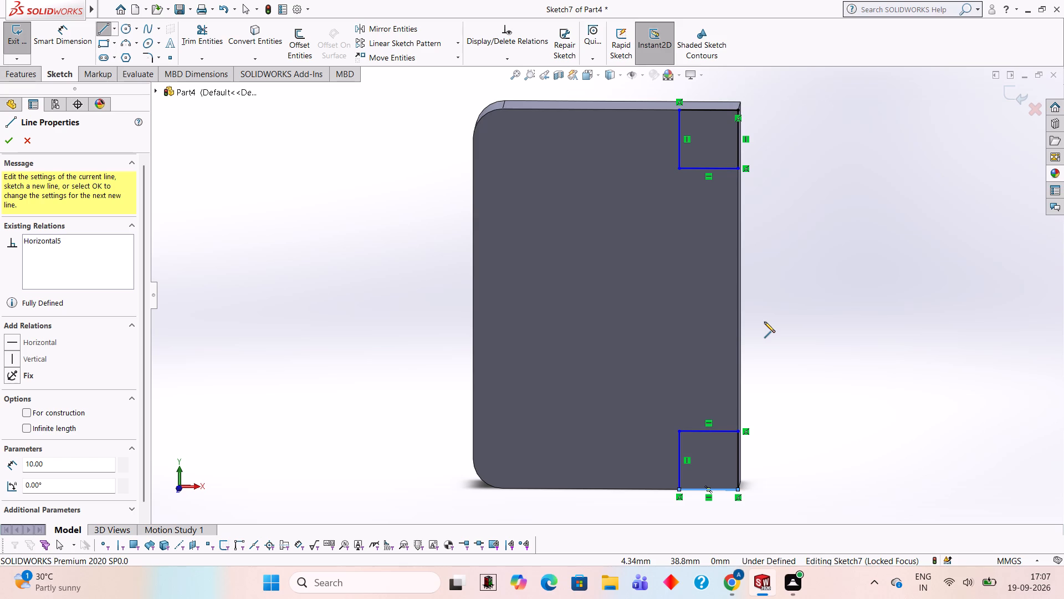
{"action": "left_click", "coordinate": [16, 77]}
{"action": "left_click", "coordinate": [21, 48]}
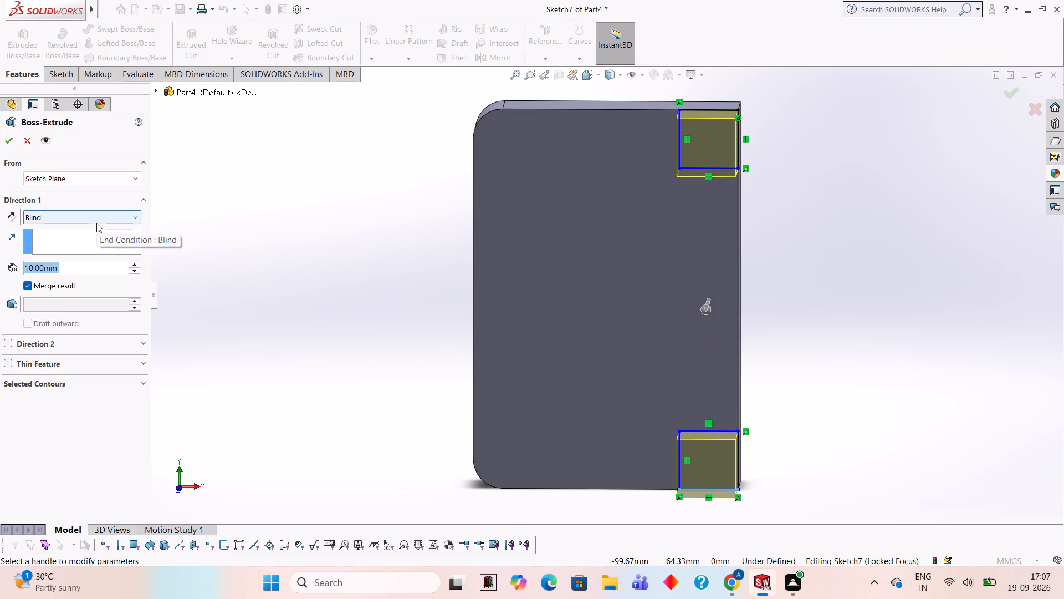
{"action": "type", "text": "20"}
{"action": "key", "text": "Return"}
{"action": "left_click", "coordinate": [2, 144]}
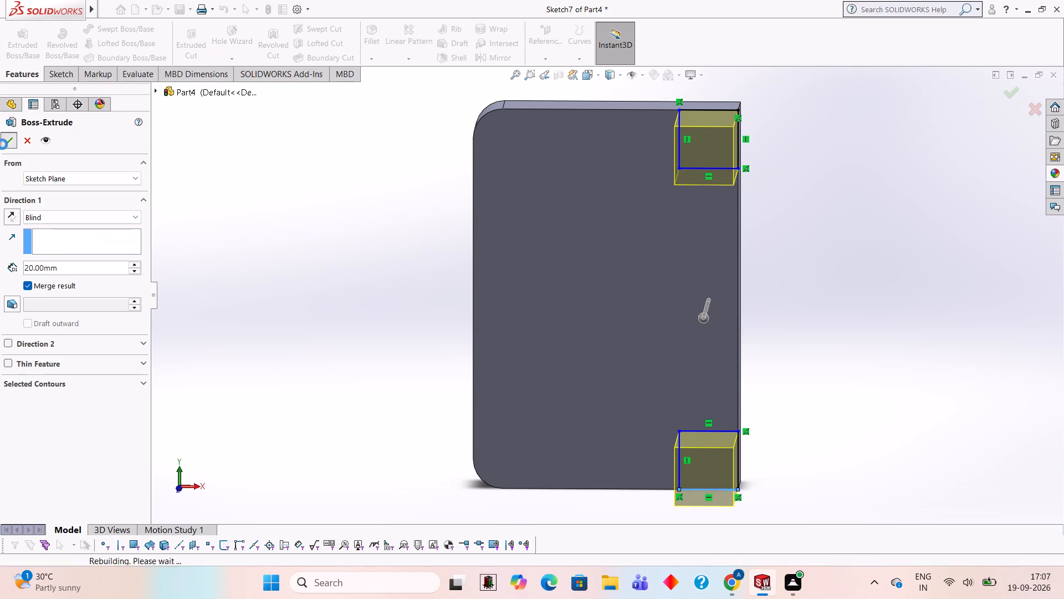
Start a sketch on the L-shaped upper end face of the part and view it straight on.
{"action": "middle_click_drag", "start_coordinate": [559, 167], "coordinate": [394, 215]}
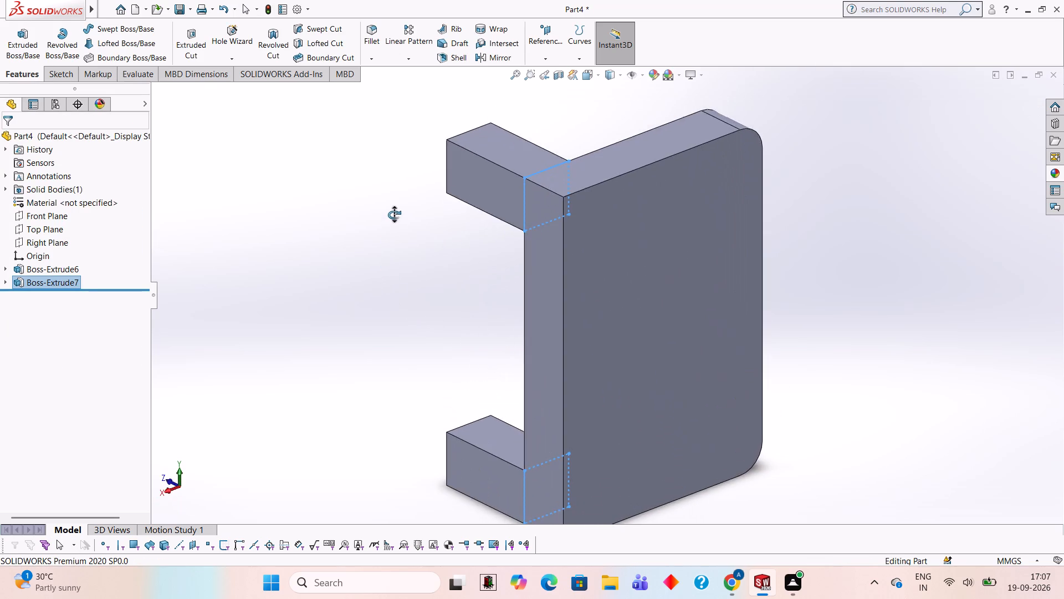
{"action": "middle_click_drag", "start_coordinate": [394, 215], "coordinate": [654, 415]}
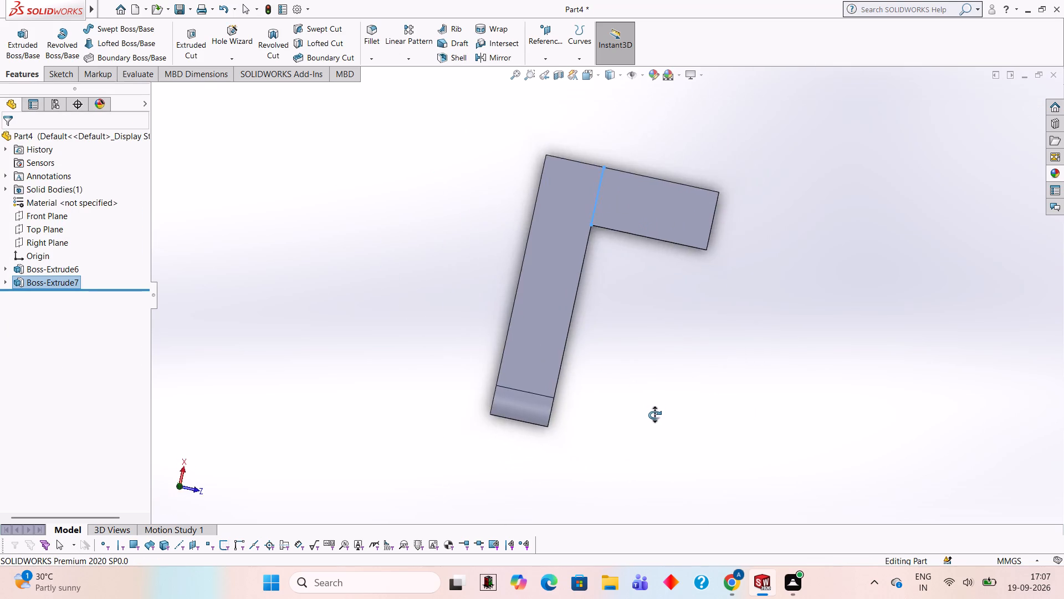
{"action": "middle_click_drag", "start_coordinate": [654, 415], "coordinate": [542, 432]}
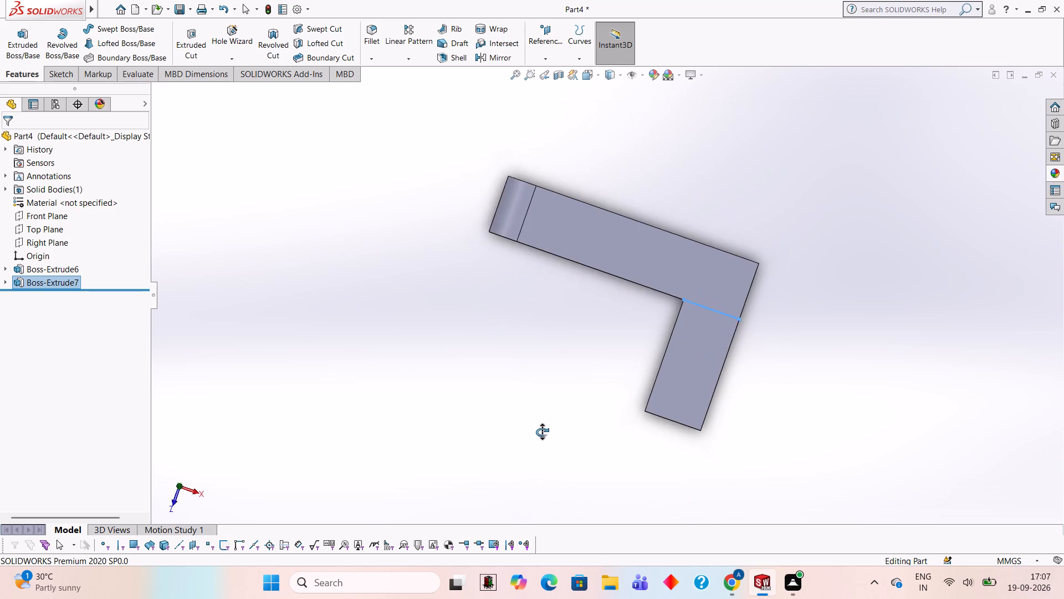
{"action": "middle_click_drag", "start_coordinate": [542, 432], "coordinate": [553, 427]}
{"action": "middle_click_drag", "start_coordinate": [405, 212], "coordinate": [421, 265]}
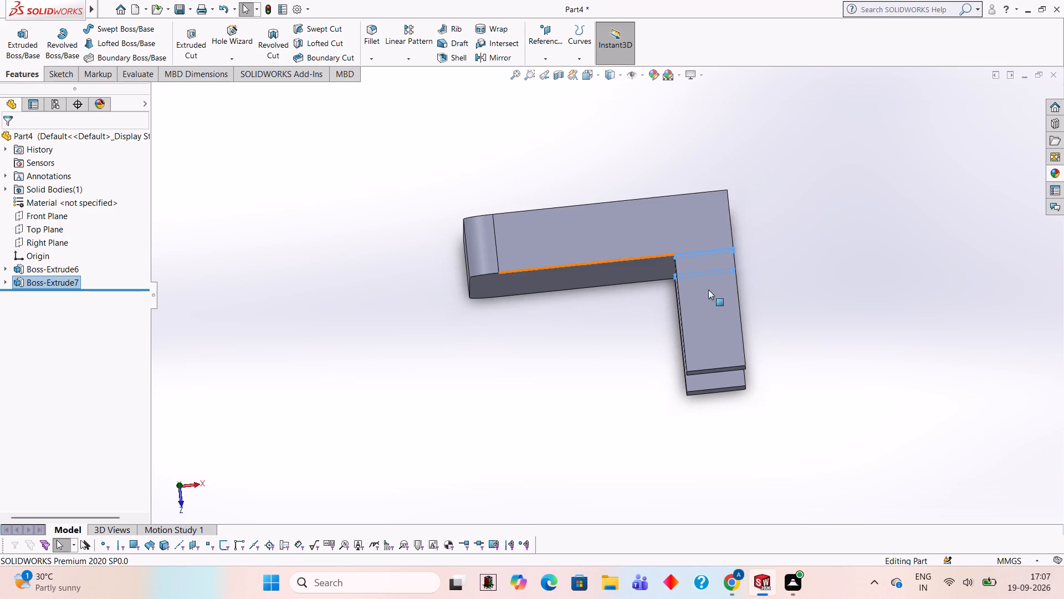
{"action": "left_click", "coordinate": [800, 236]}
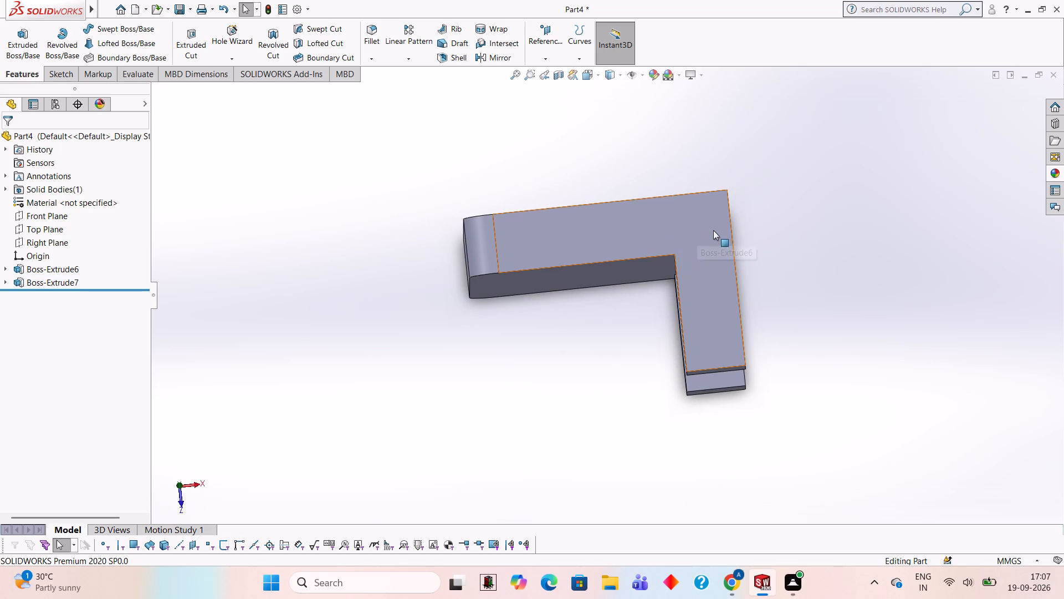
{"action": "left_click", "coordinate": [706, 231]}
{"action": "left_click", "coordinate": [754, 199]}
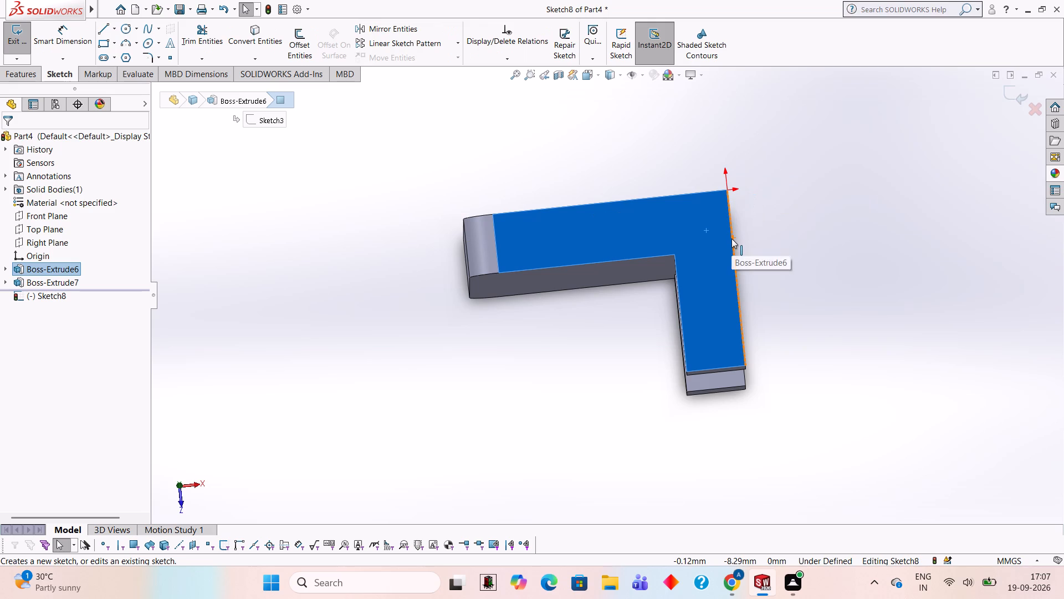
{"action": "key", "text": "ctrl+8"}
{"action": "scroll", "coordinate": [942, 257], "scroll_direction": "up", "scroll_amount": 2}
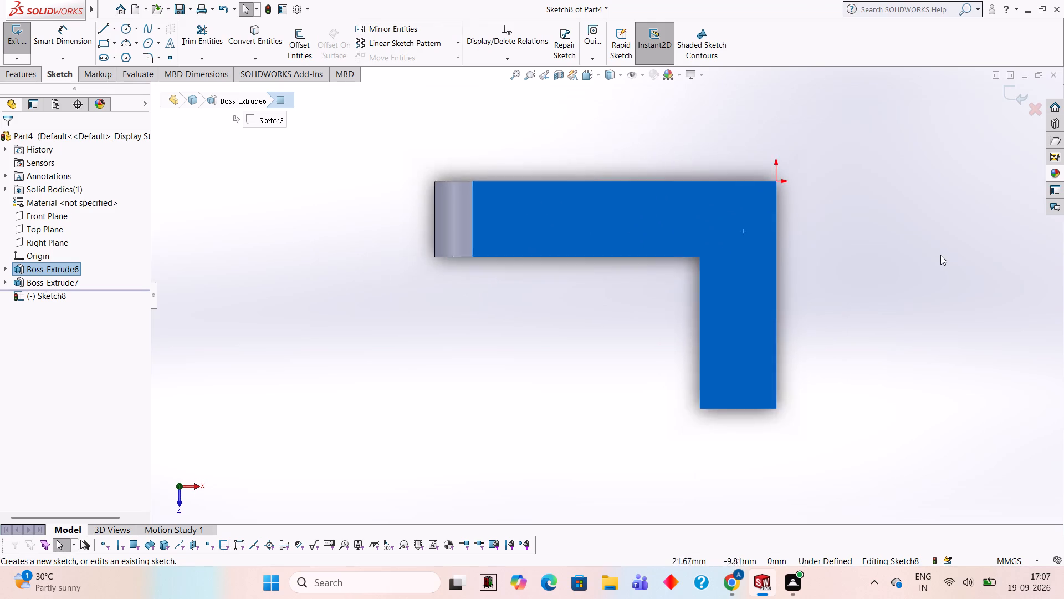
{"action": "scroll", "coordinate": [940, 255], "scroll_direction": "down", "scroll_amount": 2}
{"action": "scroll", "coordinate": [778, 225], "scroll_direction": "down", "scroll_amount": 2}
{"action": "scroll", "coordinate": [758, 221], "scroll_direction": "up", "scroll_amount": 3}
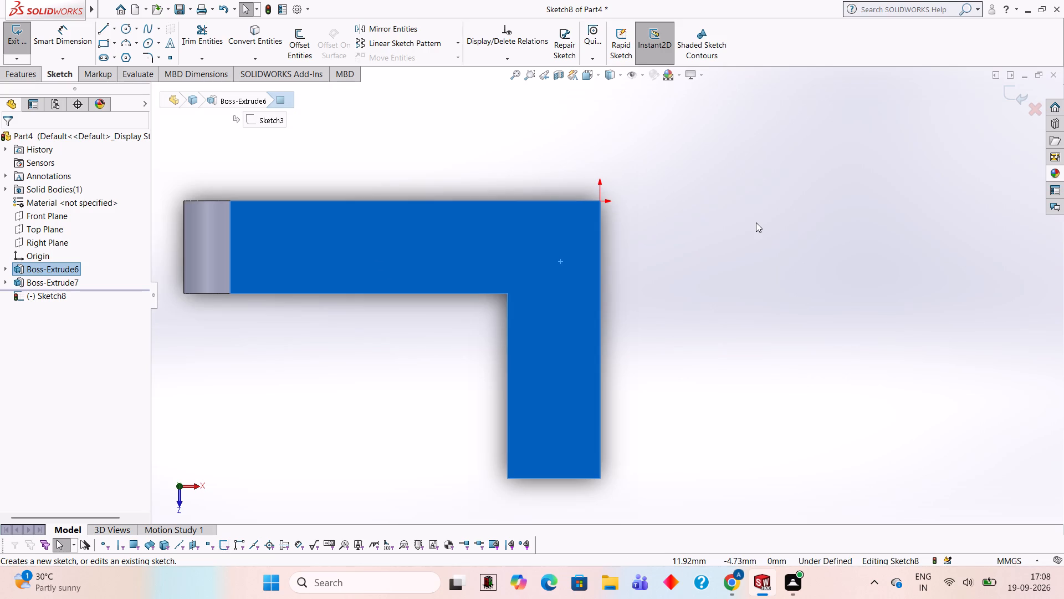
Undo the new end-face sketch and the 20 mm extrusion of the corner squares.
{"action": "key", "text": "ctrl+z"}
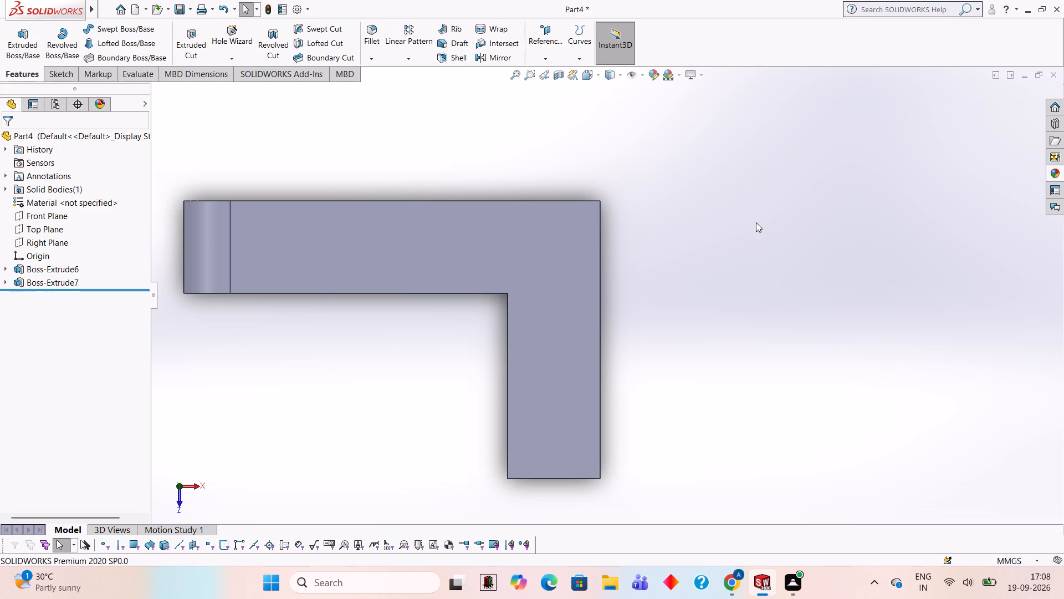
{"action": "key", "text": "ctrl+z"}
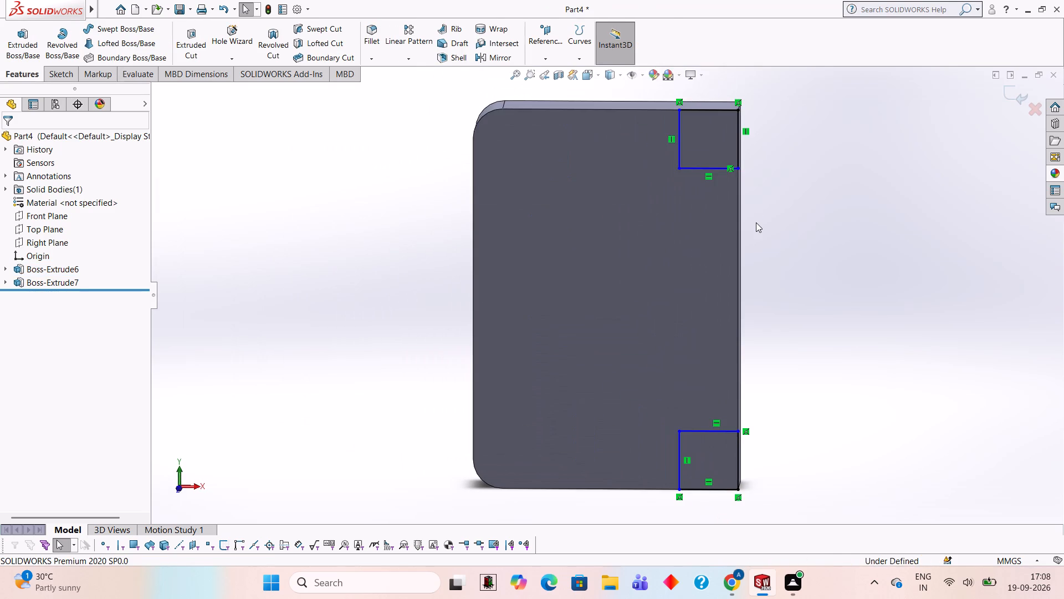
Extrude both corner squares as a blind boss with a depth of 10 mm, merged with the plate.
{"action": "left_click", "coordinate": [30, 70]}
{"action": "left_click", "coordinate": [25, 61]}
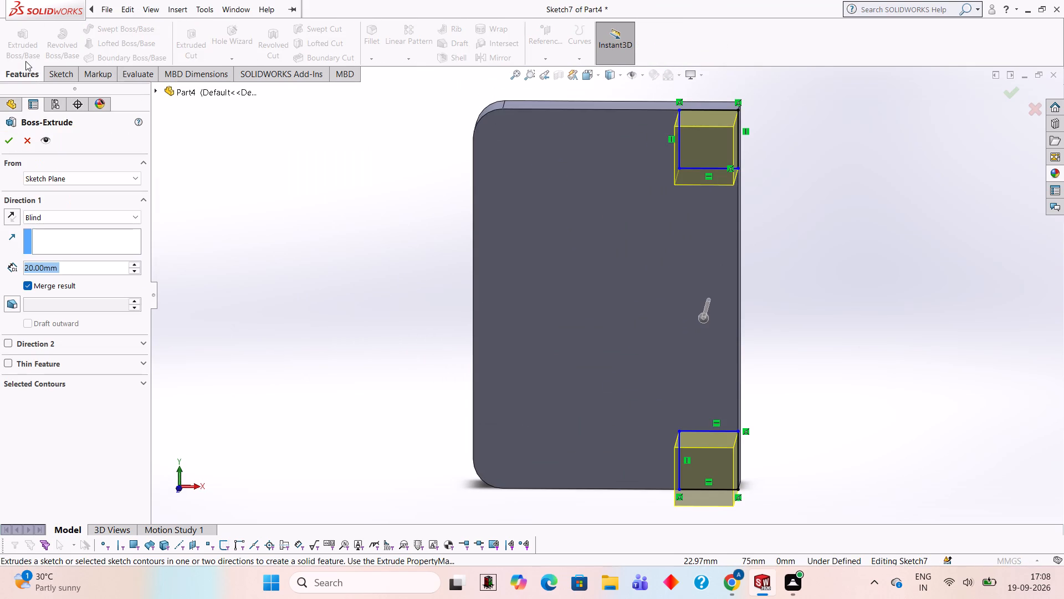
{"action": "type", "text": "10"}
{"action": "key", "text": "Return"}
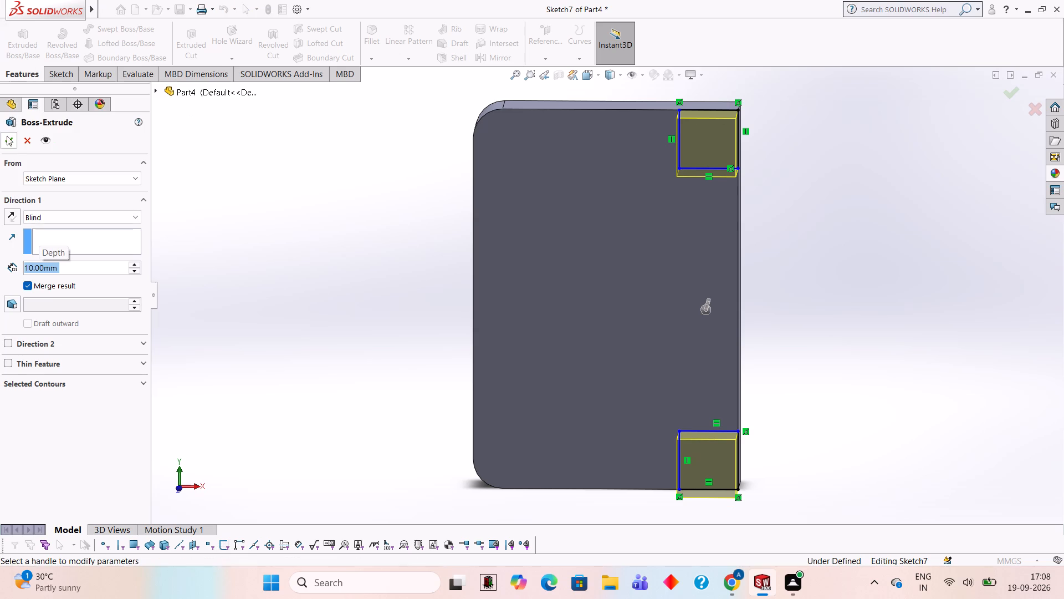
{"action": "left_click", "coordinate": [12, 157]}
{"action": "left_click", "coordinate": [6, 143]}
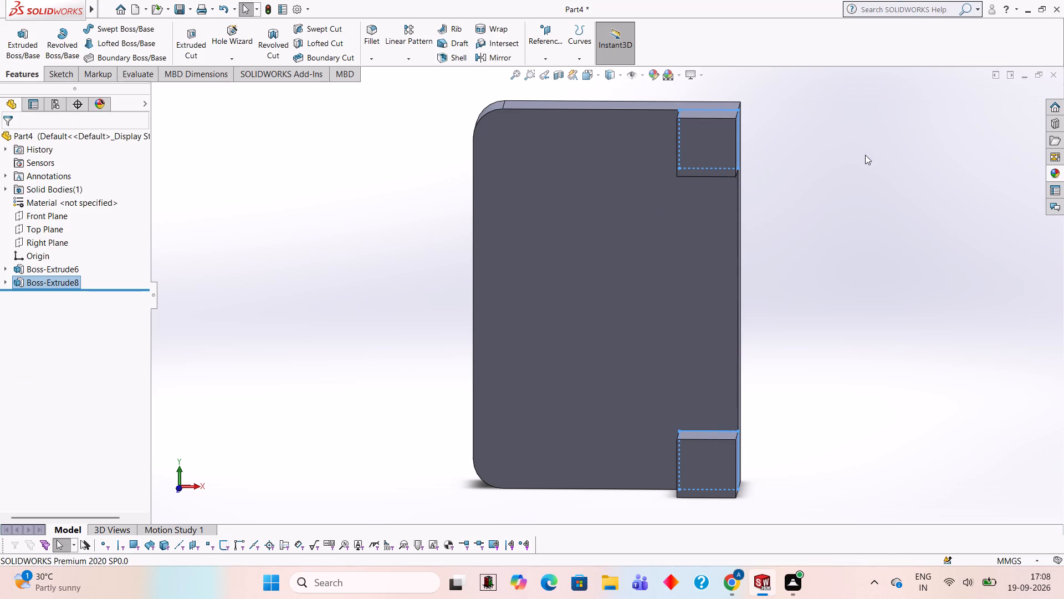
Start a sketch on the L-shaped upper end face of the part and view it straight on.
{"action": "middle_click_drag", "start_coordinate": [868, 166], "coordinate": [775, 183]}
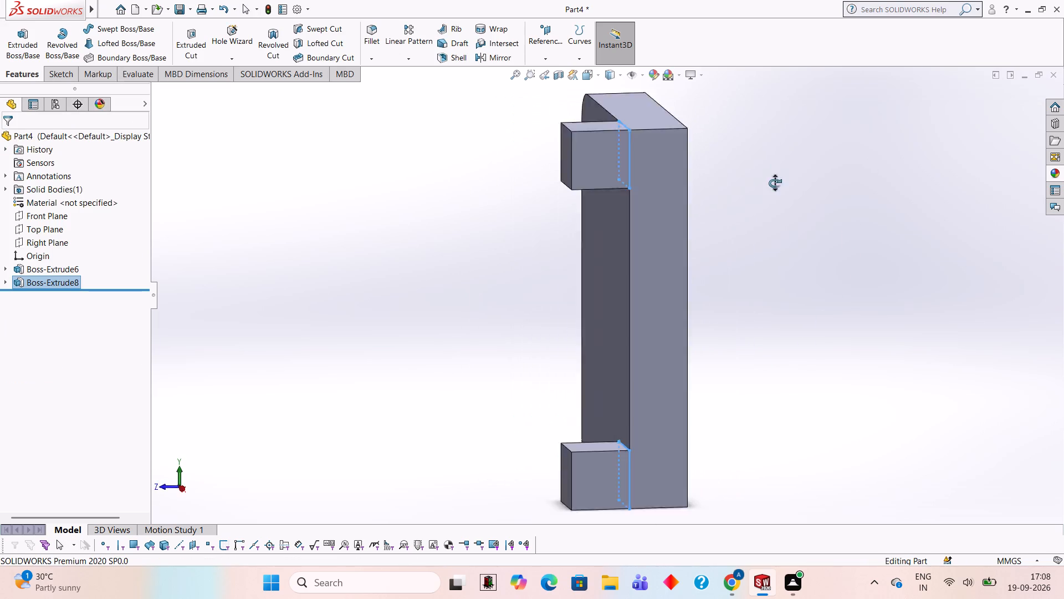
{"action": "middle_click_drag", "start_coordinate": [775, 183], "coordinate": [776, 289]}
{"action": "middle_click_drag", "start_coordinate": [419, 177], "coordinate": [515, 413]}
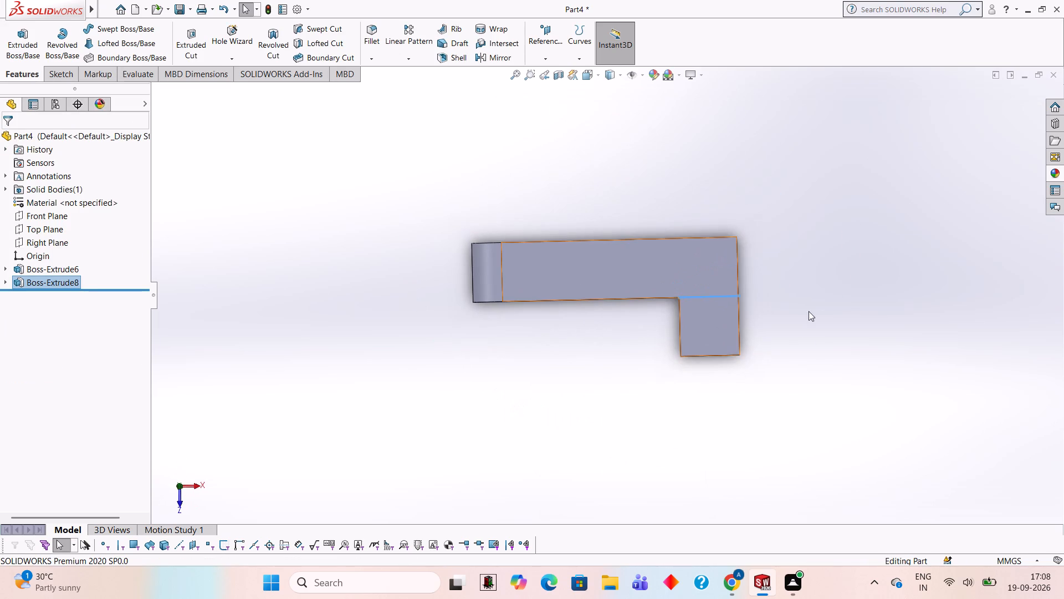
{"action": "left_click", "coordinate": [729, 250]}
{"action": "left_click", "coordinate": [781, 221]}
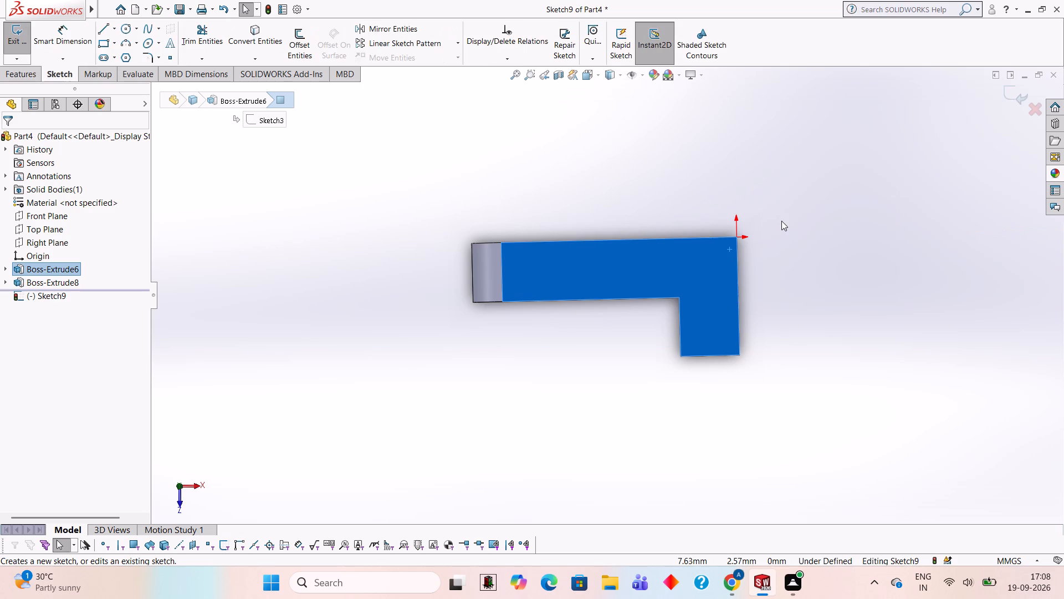
{"action": "key", "text": "ctrl+8"}
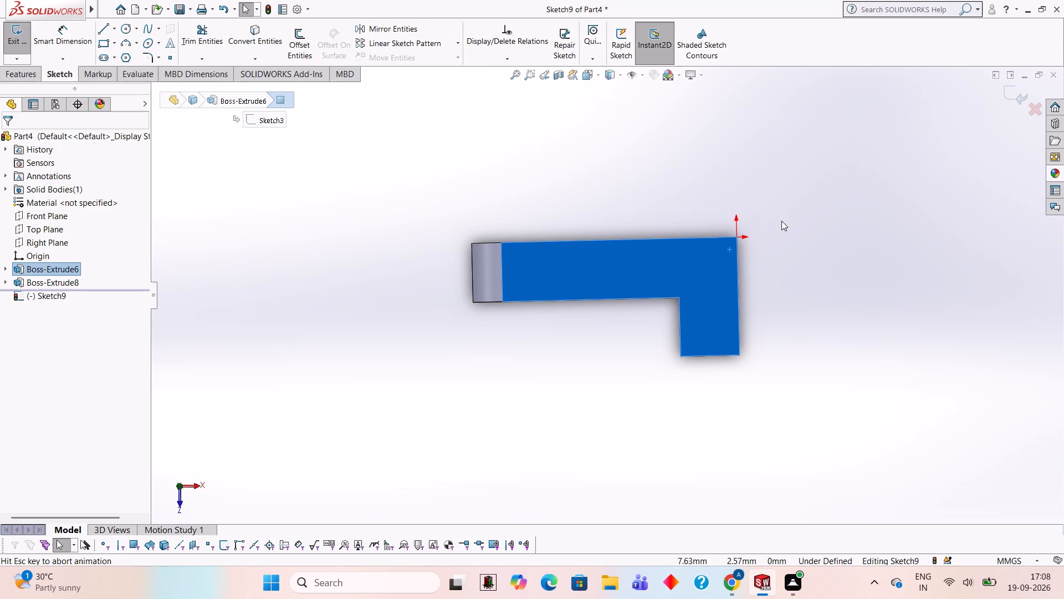
Sketch a 120 mm horizontal line outward from the midpoint of the end face's 20 mm outer edge.
{"action": "scroll", "coordinate": [991, 258], "scroll_direction": "up", "scroll_amount": 2}
{"action": "scroll", "coordinate": [991, 258], "scroll_direction": "down", "scroll_amount": 2}
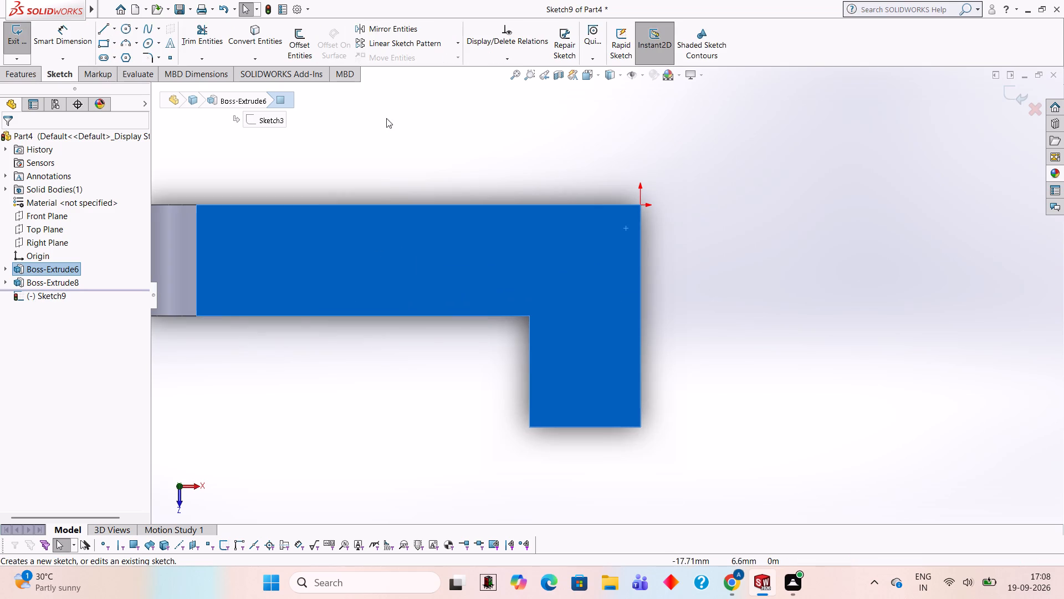
{"action": "left_click", "coordinate": [99, 29]}
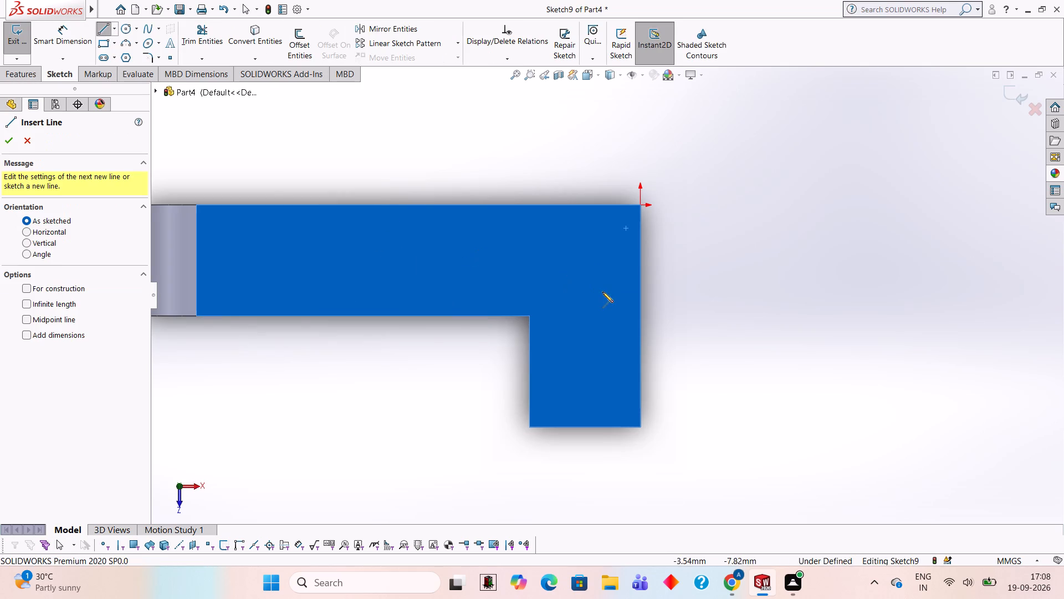
{"action": "left_click", "coordinate": [638, 316]}
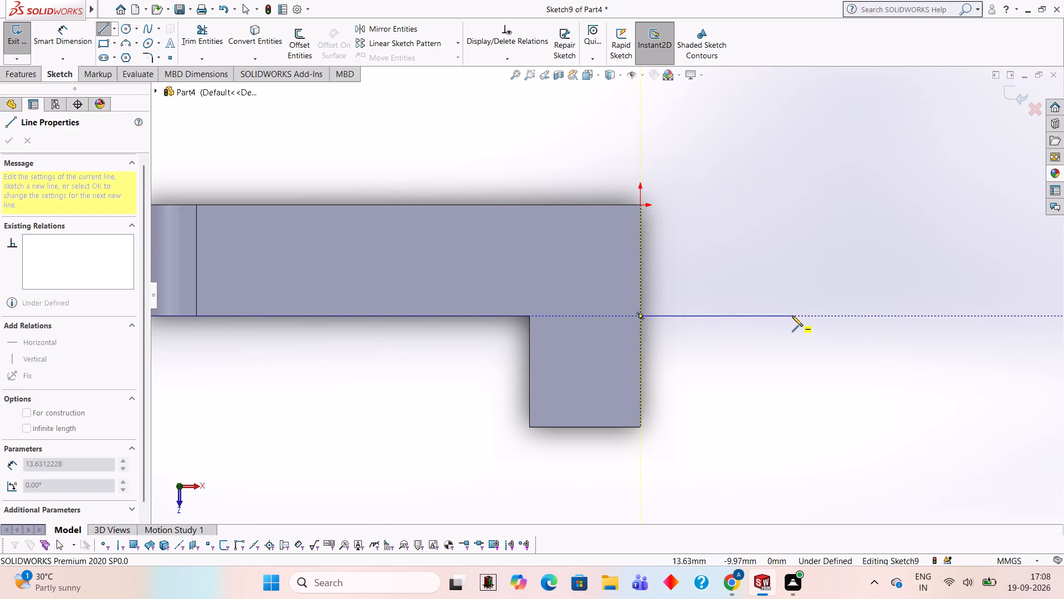
{"action": "scroll", "coordinate": [792, 316], "scroll_direction": "up", "scroll_amount": 6}
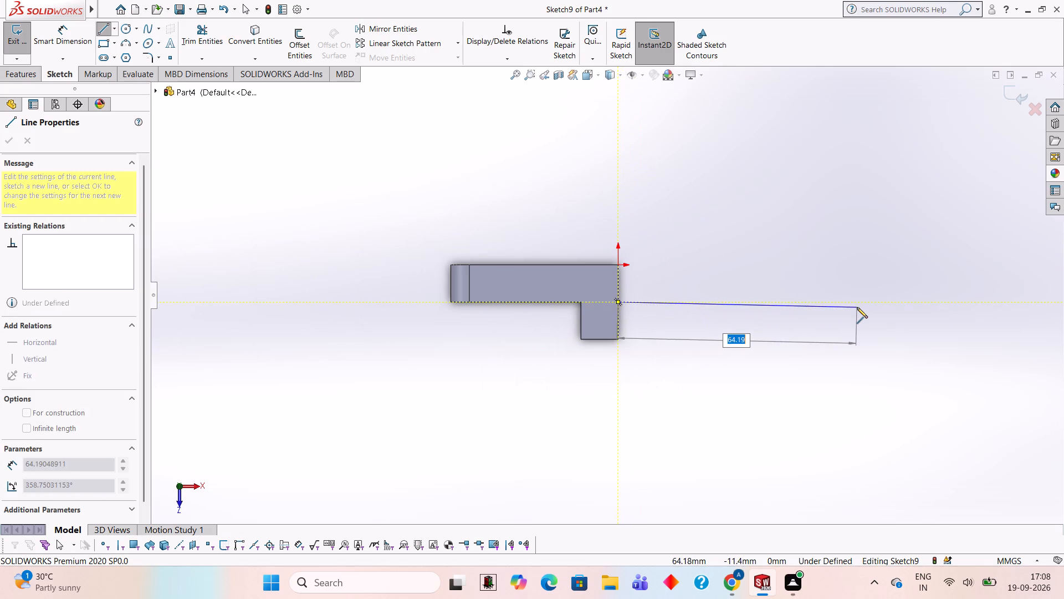
{"action": "type", "text": "120"}
{"action": "key", "text": "Return"}
{"action": "scroll", "coordinate": [861, 300], "scroll_direction": "up", "scroll_amount": 5}
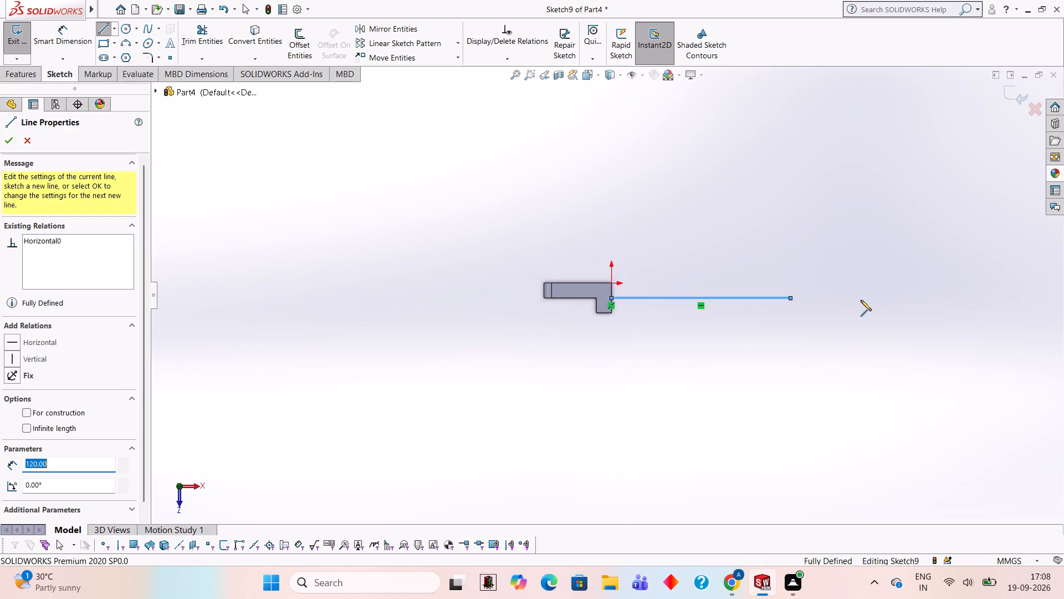
{"action": "scroll", "coordinate": [861, 300], "scroll_direction": "down", "scroll_amount": 2}
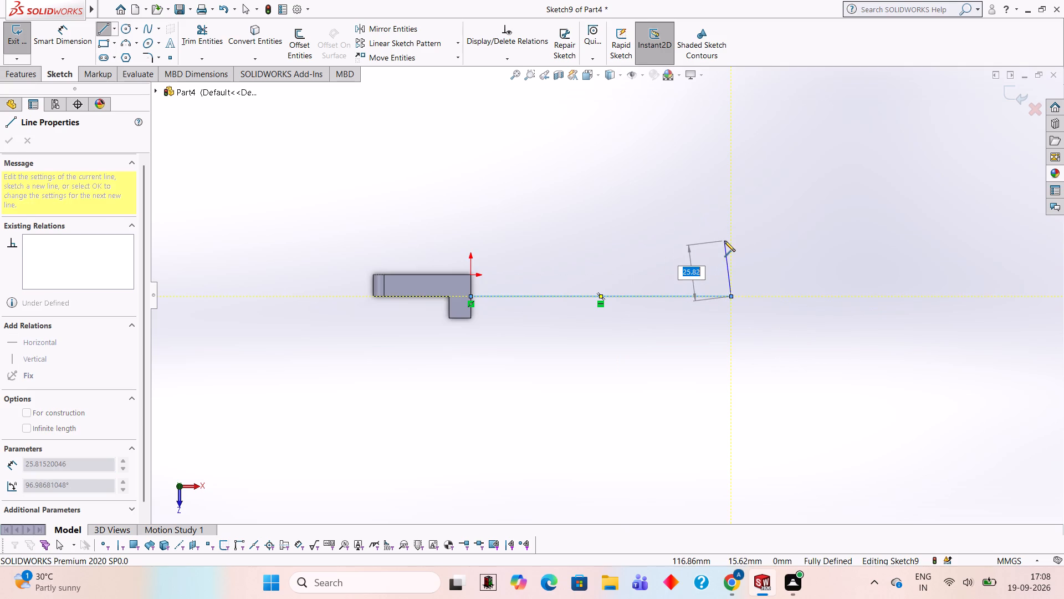
{"action": "key", "text": "Escape"}
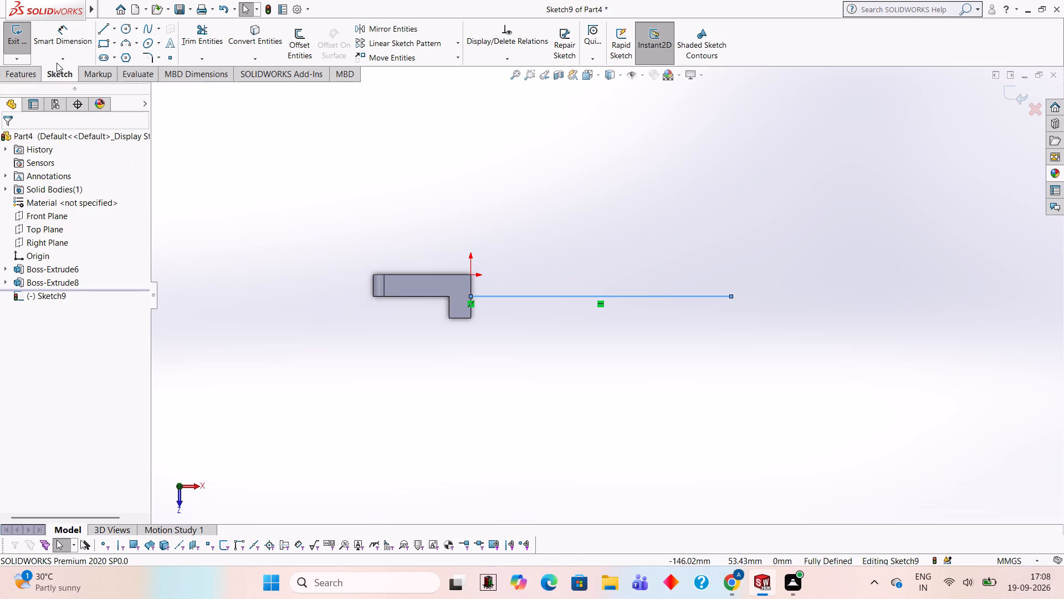
Add a parallel 120 mm line from the origin and close both ends with 10 mm vertical lines to form a rectangle.
{"action": "left_click", "coordinate": [103, 32]}
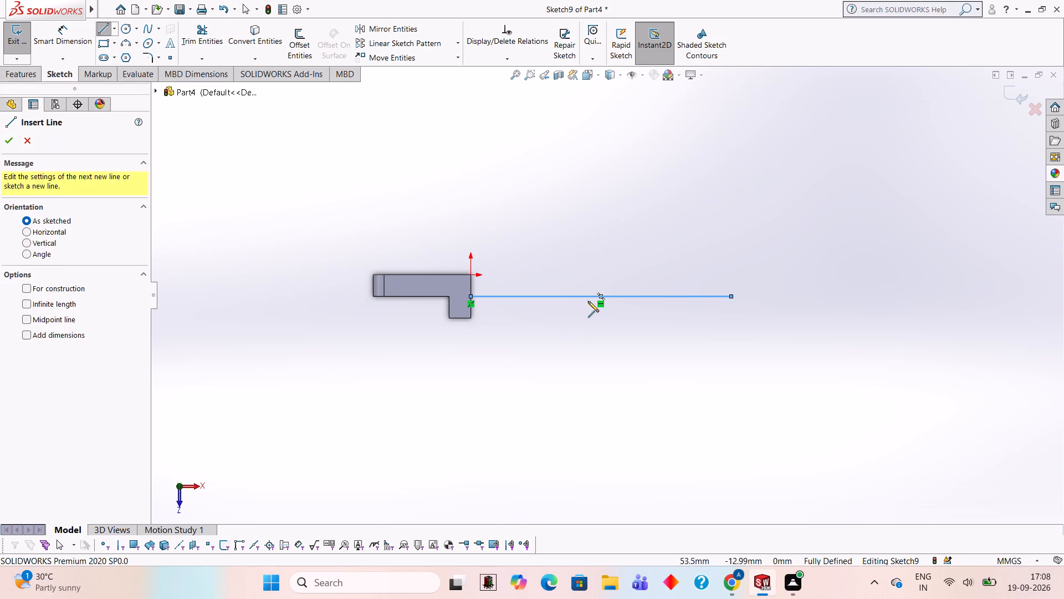
{"action": "left_click", "coordinate": [470, 275]}
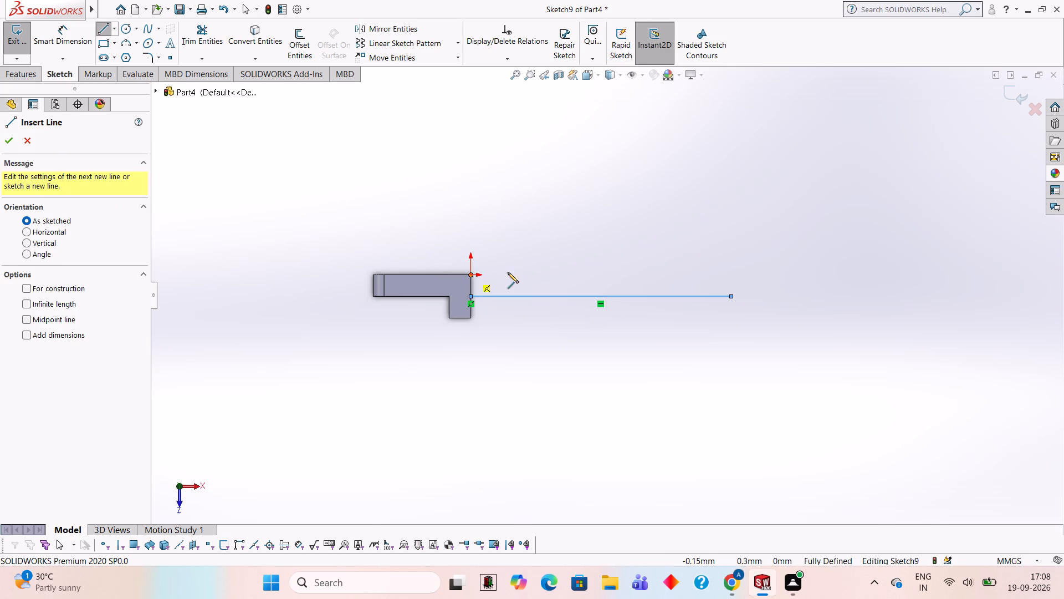
{"action": "left_click", "coordinate": [730, 273]}
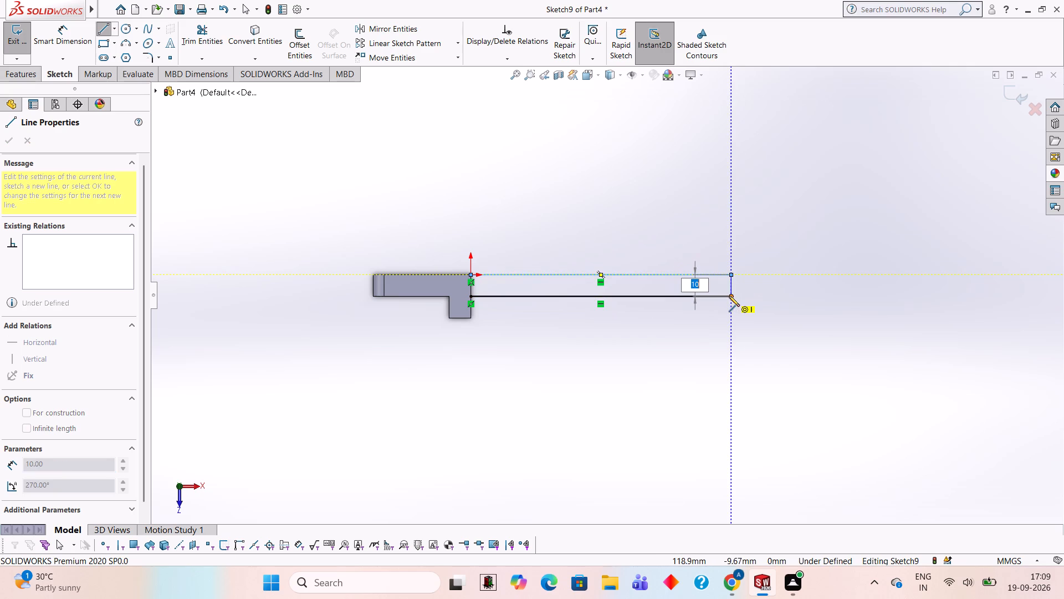
{"action": "left_click", "coordinate": [730, 296]}
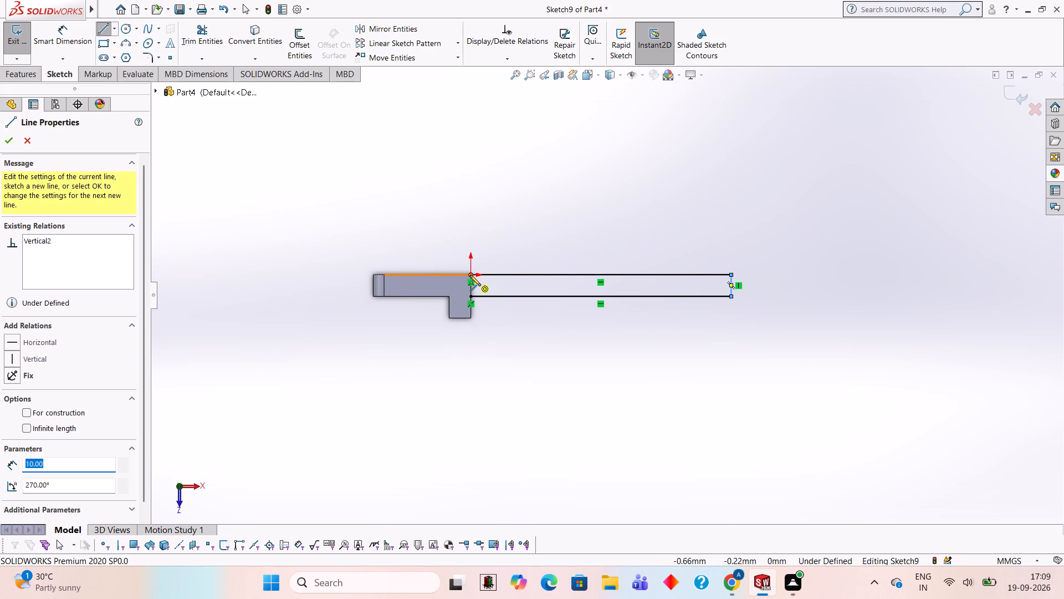
{"action": "left_click", "coordinate": [470, 275]}
{"action": "left_click", "coordinate": [469, 294]}
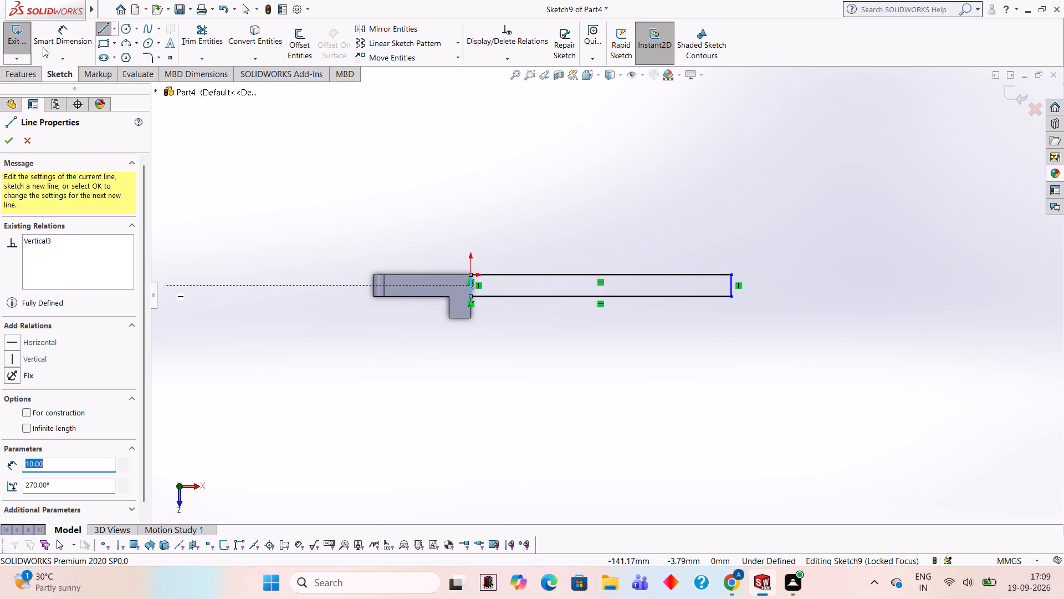
Sketch two concentric circles centred on the midpoint of the 120 mm line through the origin, with diameters of 120 mm and about 141 mm.
{"action": "left_click", "coordinate": [127, 29]}
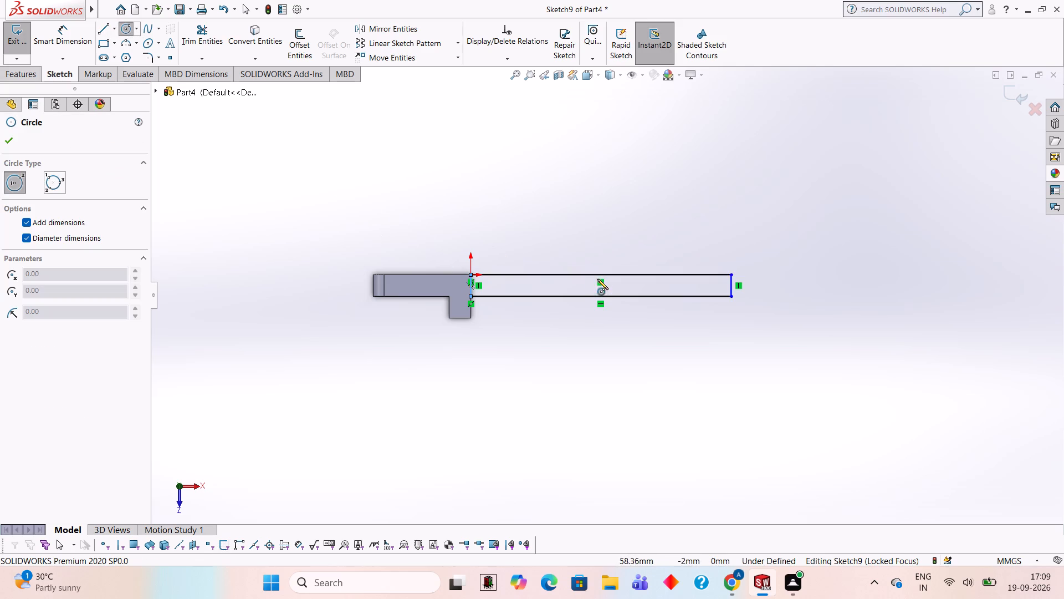
{"action": "left_click", "coordinate": [600, 273]}
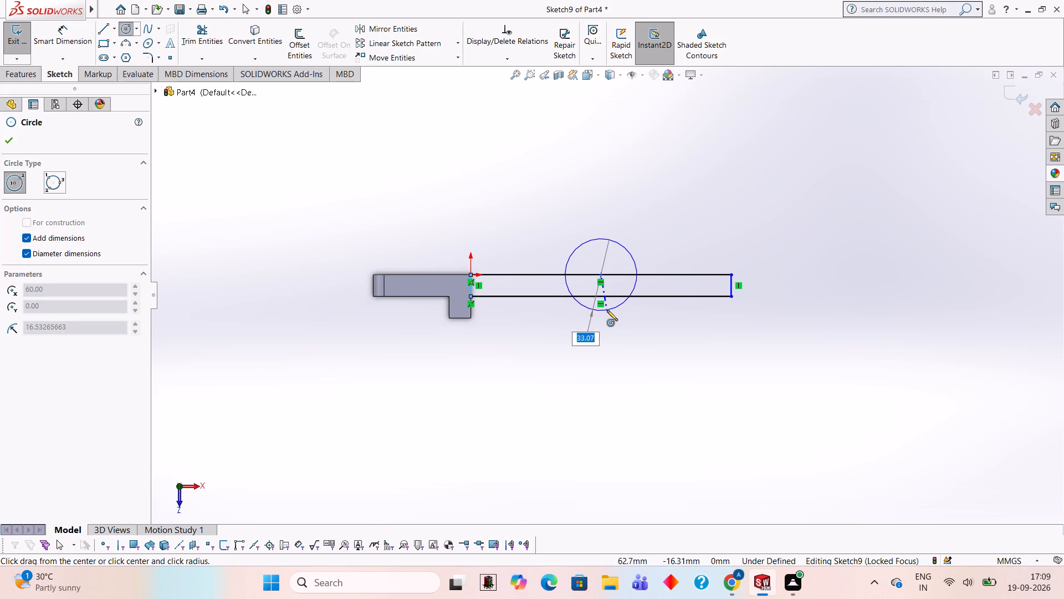
{"action": "type", "text": "120"}
{"action": "key", "text": "Return"}
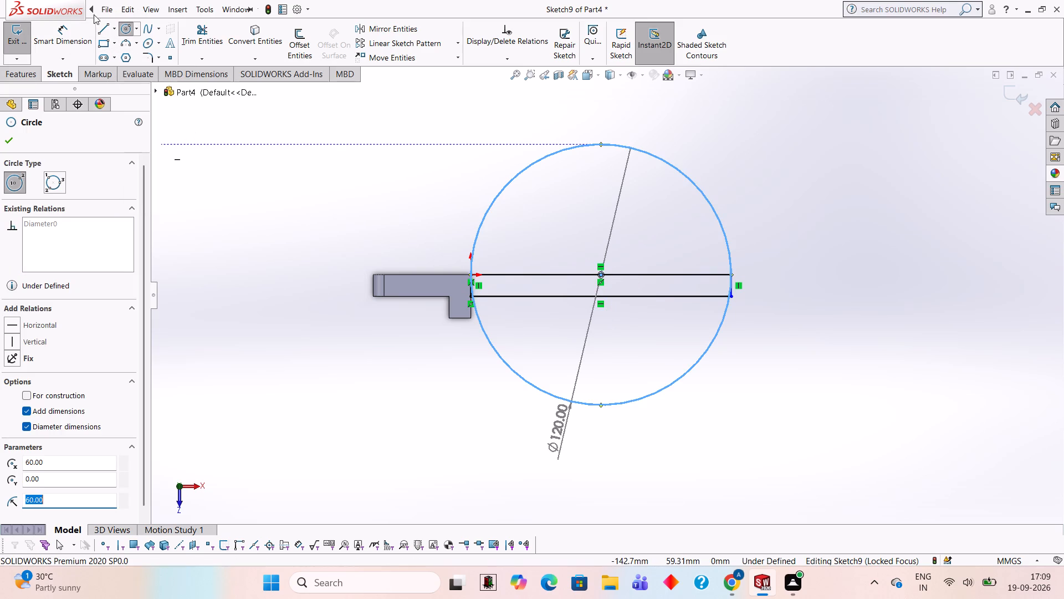
{"action": "left_click", "coordinate": [602, 274]}
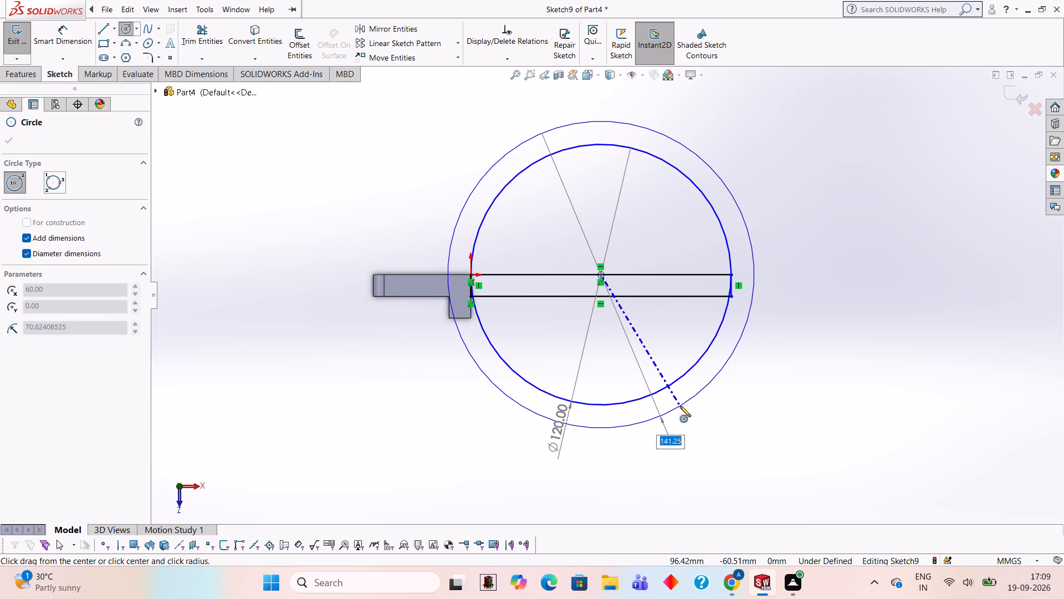
{"action": "left_click", "coordinate": [680, 406]}
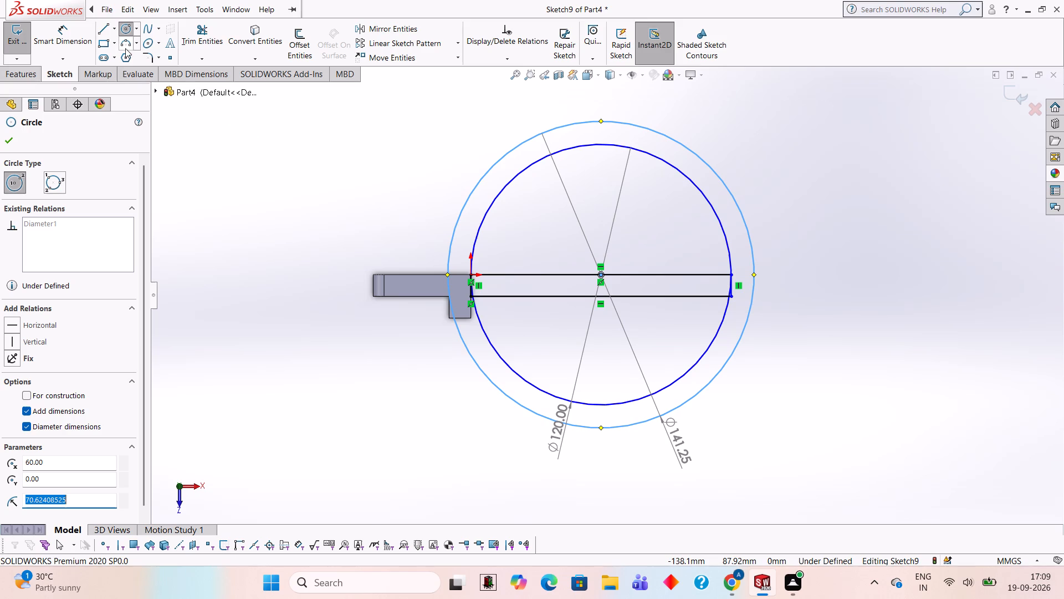
Bridge the gap between the inner and outer circles with a short horizontal line on each side, level with the circle centre.
{"action": "left_click", "coordinate": [186, 36]}
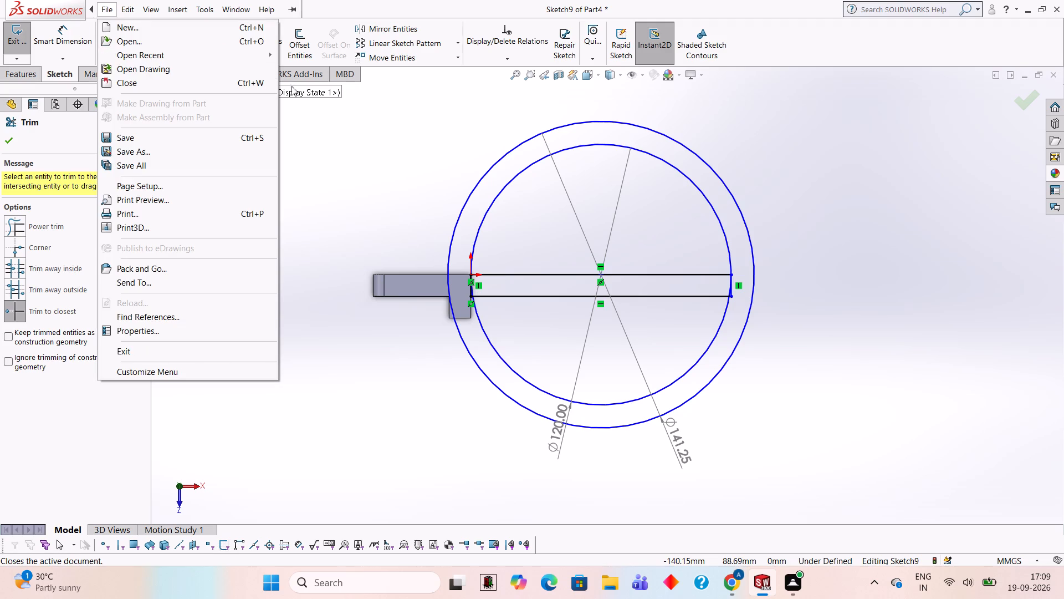
{"action": "left_click", "coordinate": [293, 100]}
{"action": "left_click", "coordinate": [104, 32]}
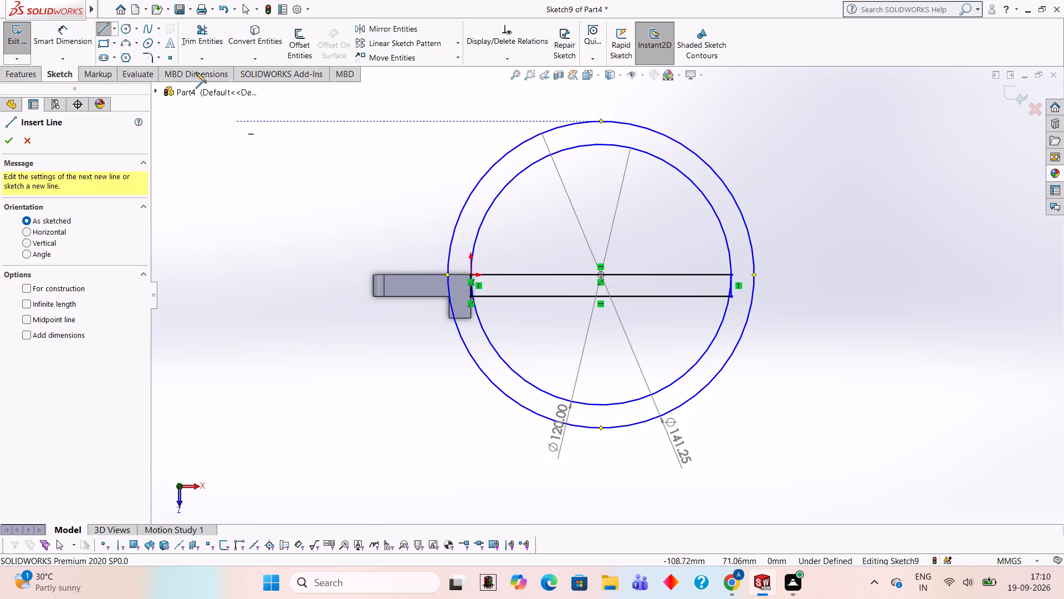
{"action": "left_click", "coordinate": [447, 273]}
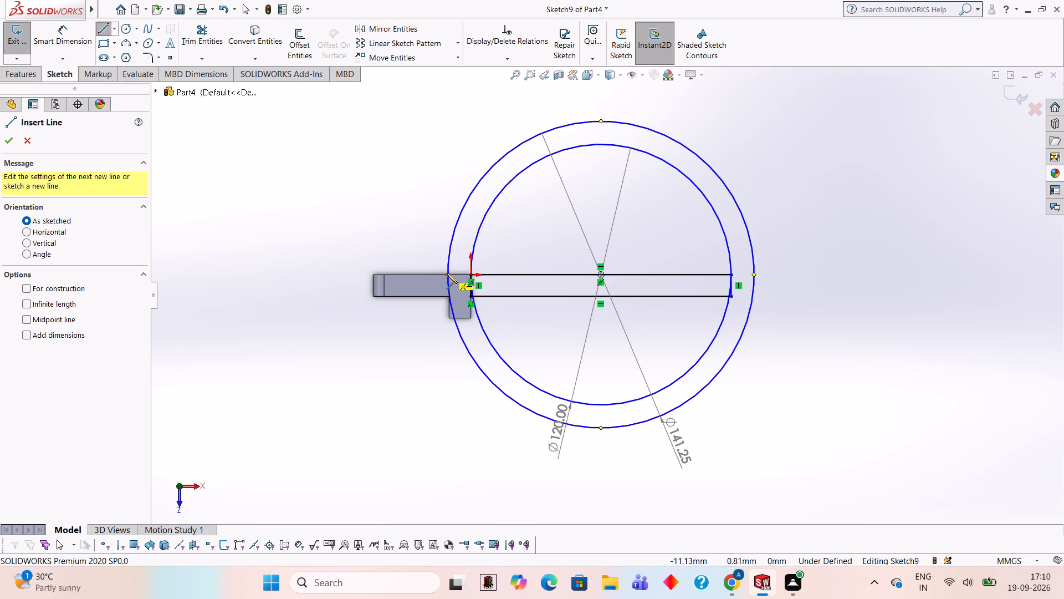
{"action": "left_click", "coordinate": [472, 273]}
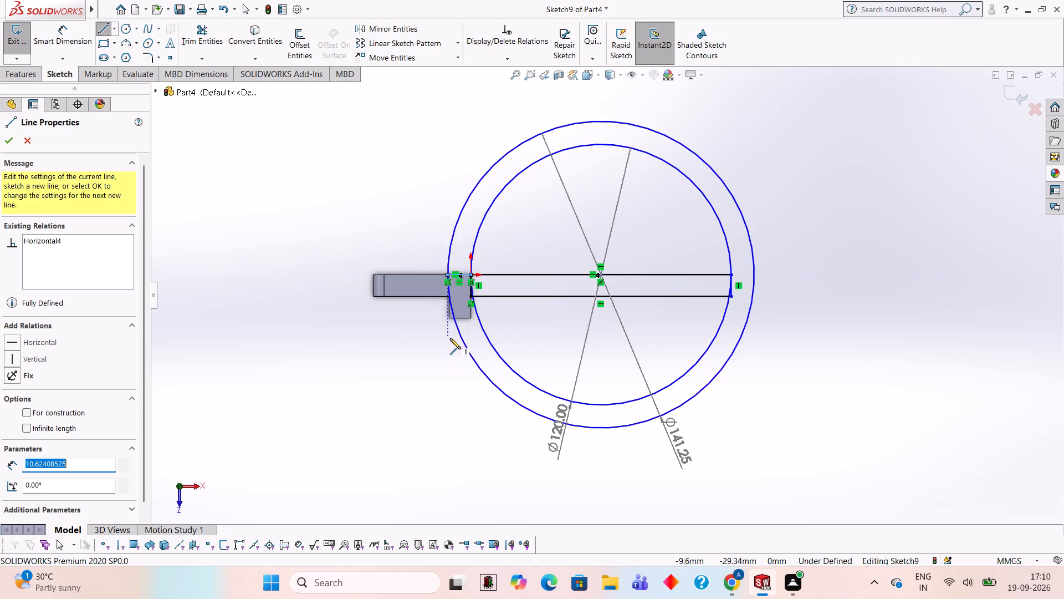
{"action": "key", "text": "Escape"}
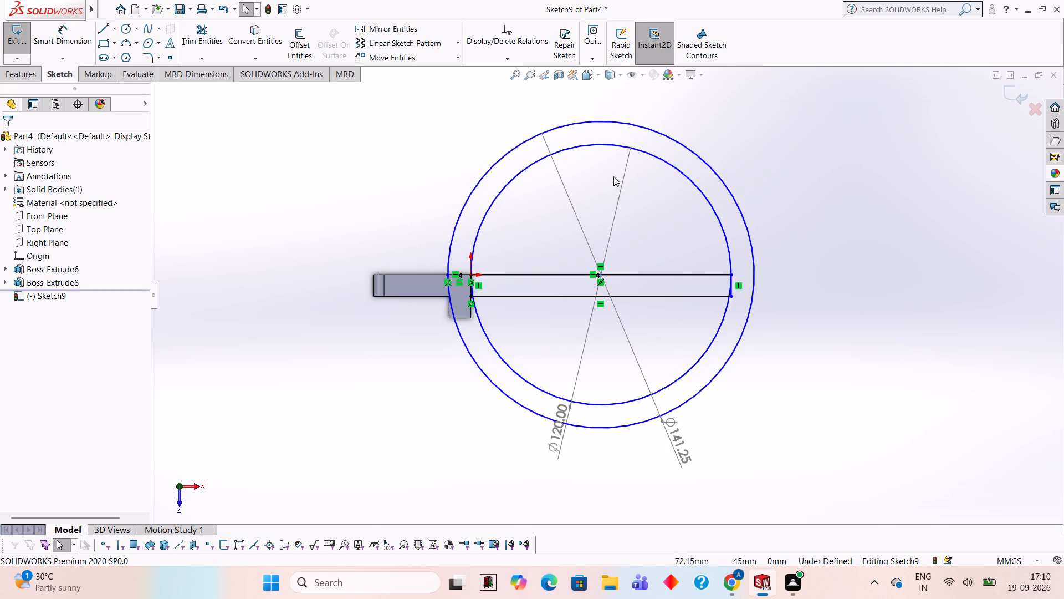
{"action": "left_click", "coordinate": [102, 25]}
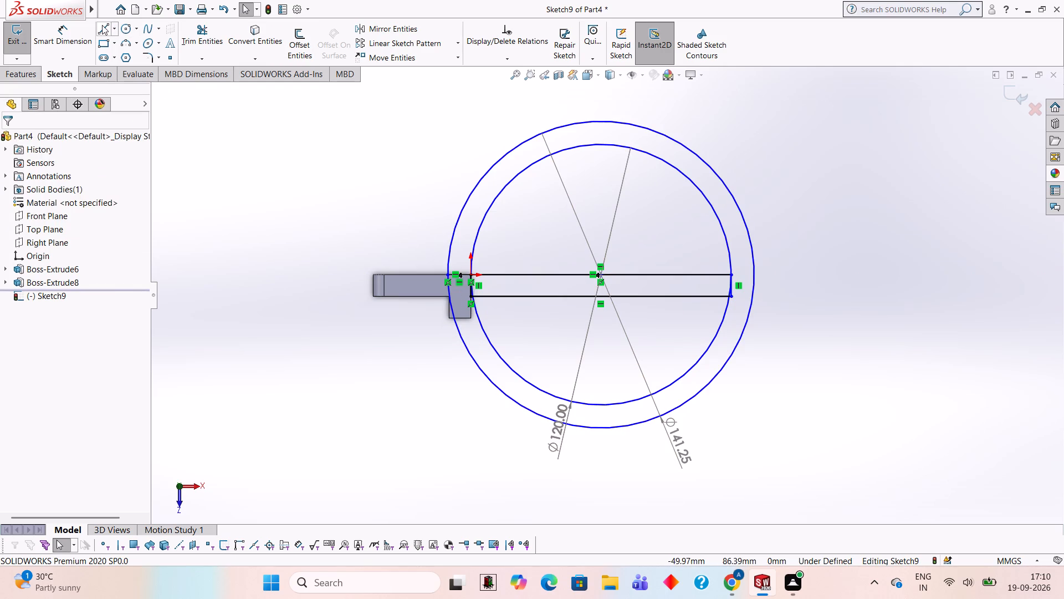
{"action": "left_click", "coordinate": [731, 276]}
{"action": "left_click", "coordinate": [755, 273]}
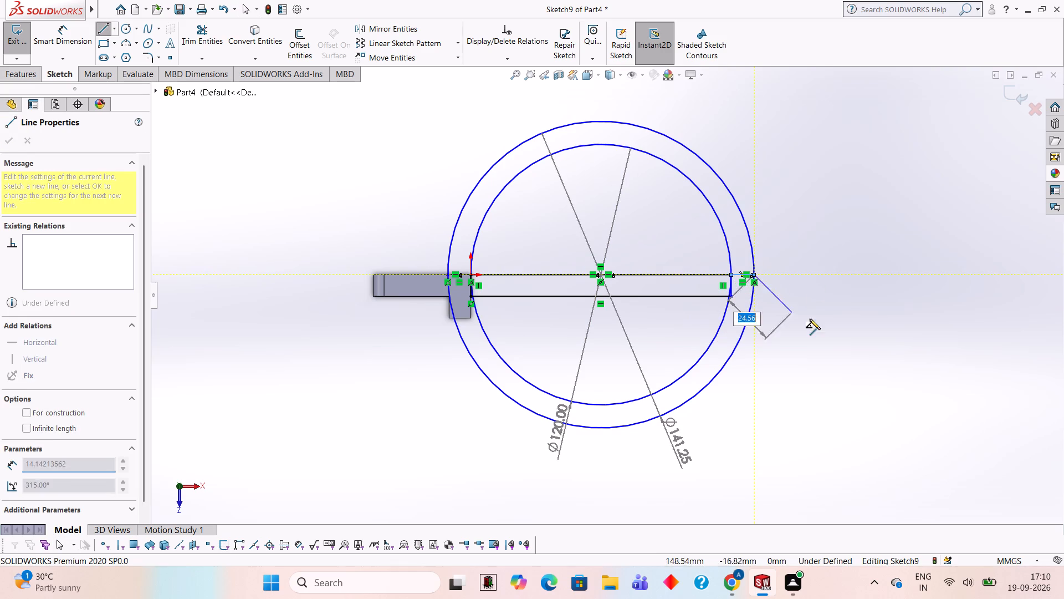
{"action": "key", "text": "Escape"}
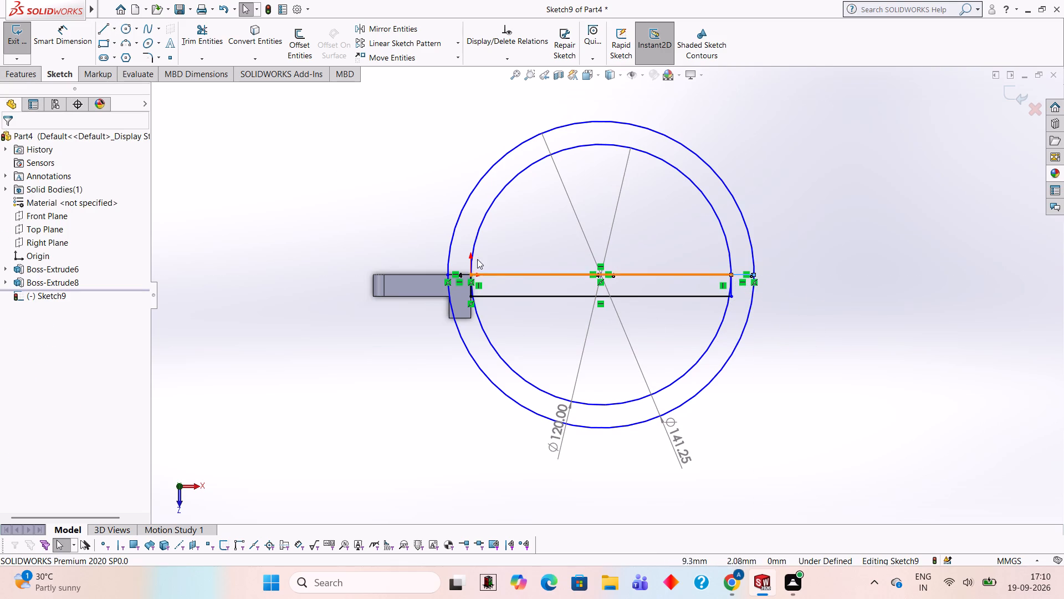
Trim the sketch to an upper half-ring, removing both circles' lower halves, the rectangle's lower line and the short vertical sides below the centre line.
{"action": "left_click", "coordinate": [218, 29]}
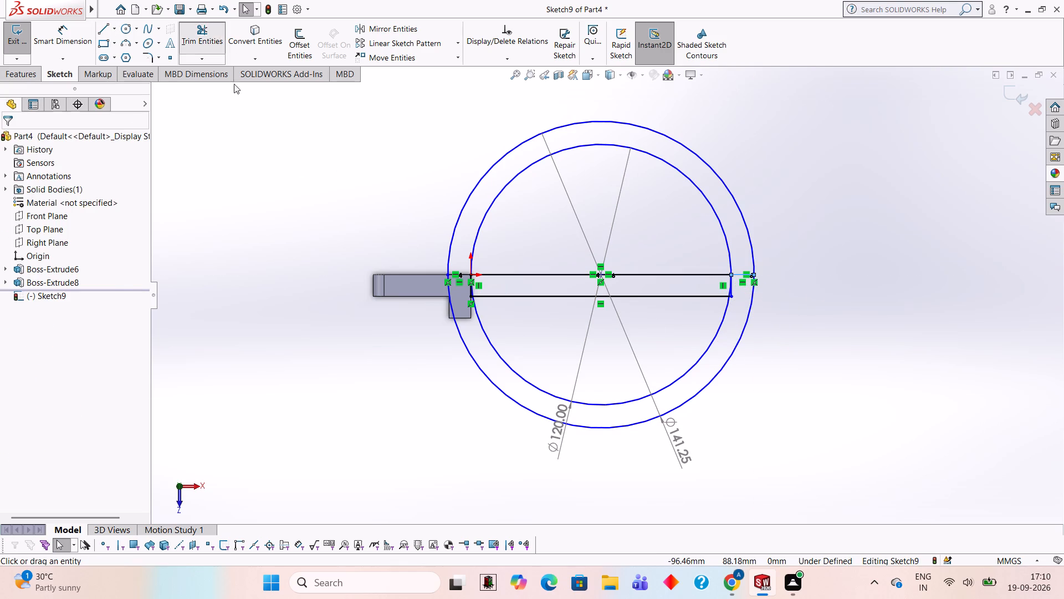
{"action": "left_click", "coordinate": [477, 368]}
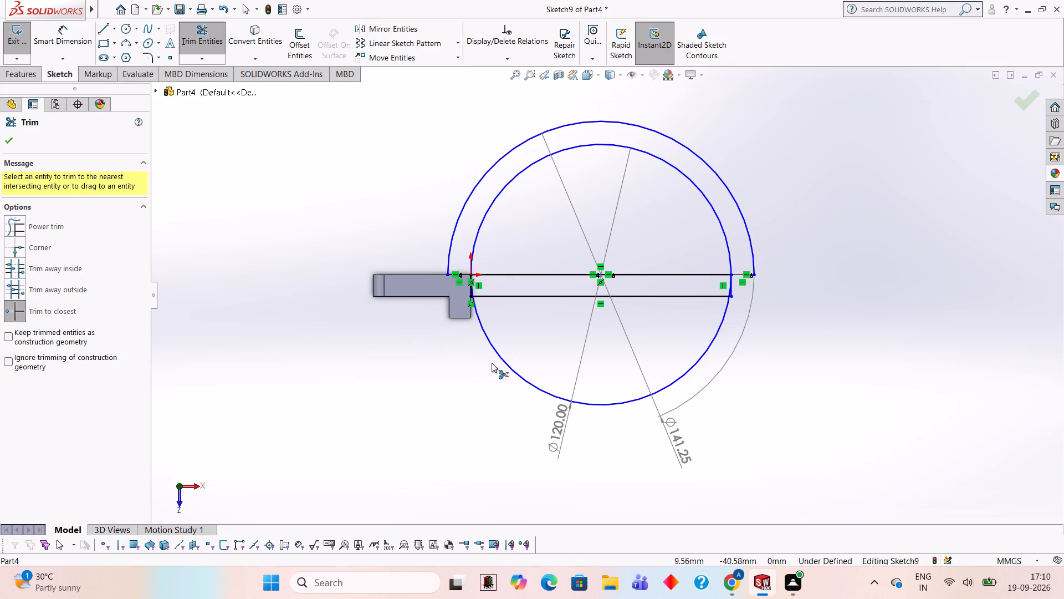
{"action": "left_click", "coordinate": [502, 362]}
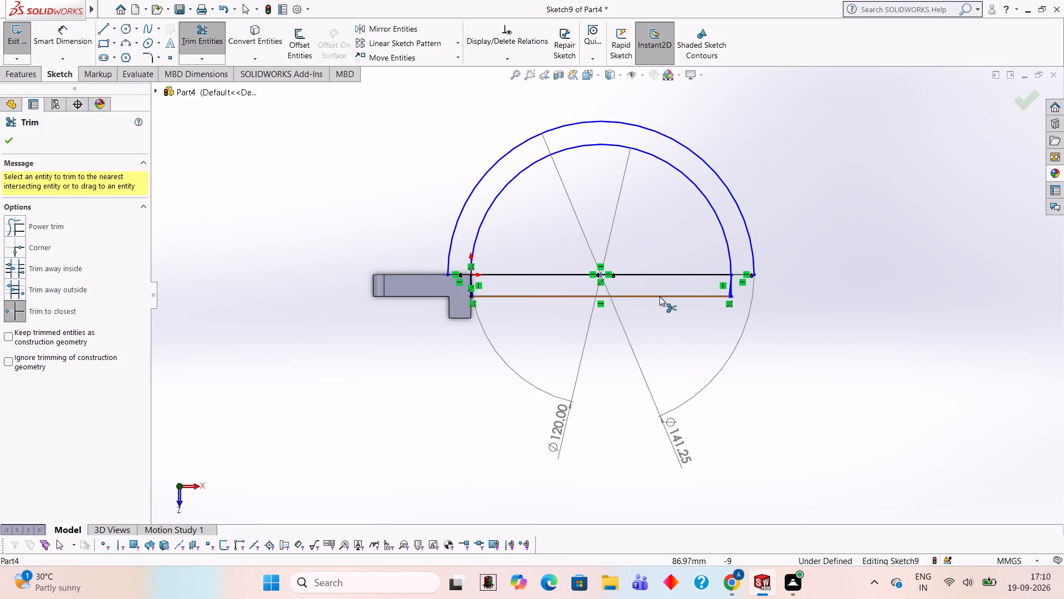
{"action": "left_click", "coordinate": [659, 296]}
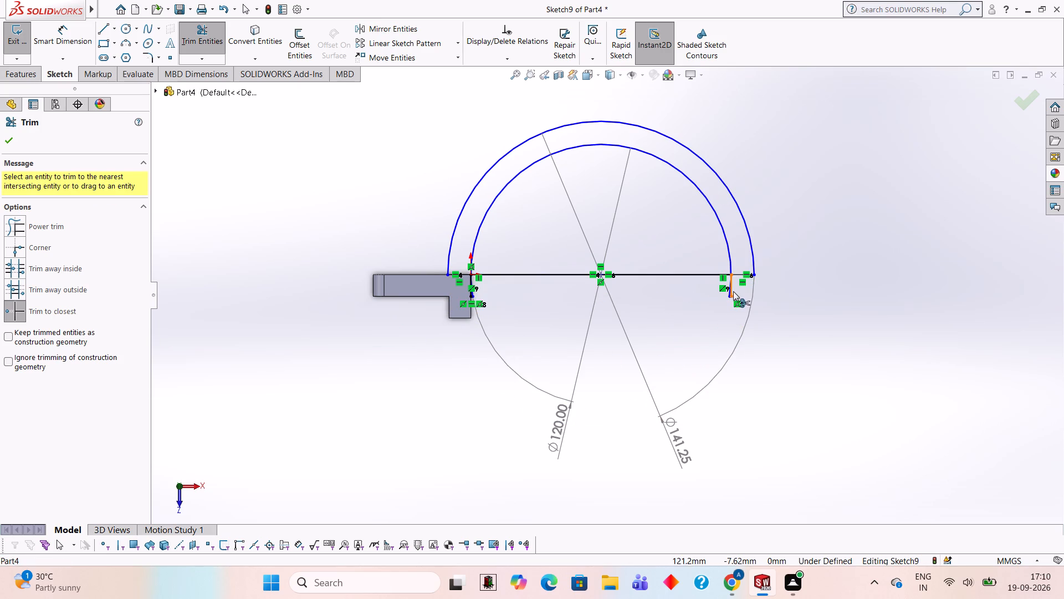
{"action": "left_click", "coordinate": [729, 291]}
{"action": "left_click", "coordinate": [729, 285]}
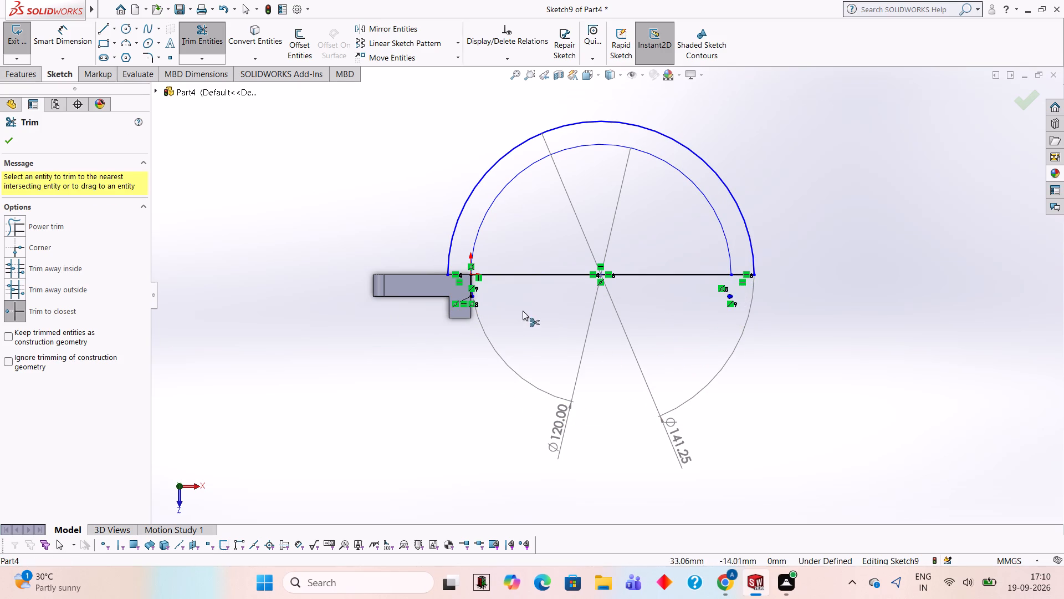
{"action": "scroll", "coordinate": [467, 292], "scroll_direction": "down", "scroll_amount": 9}
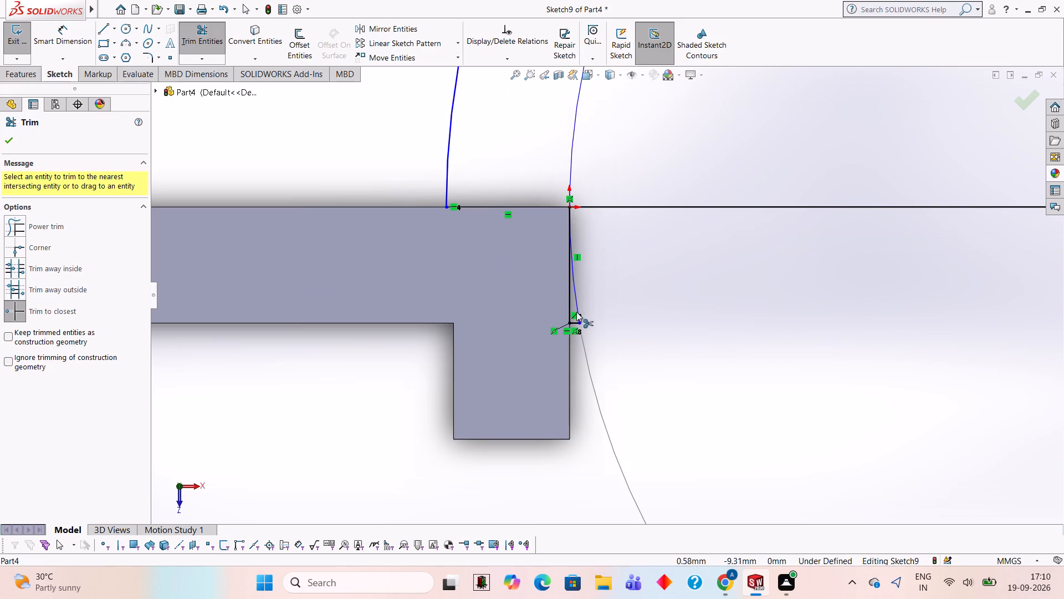
{"action": "left_click", "coordinate": [569, 296]}
{"action": "left_click", "coordinate": [577, 298]}
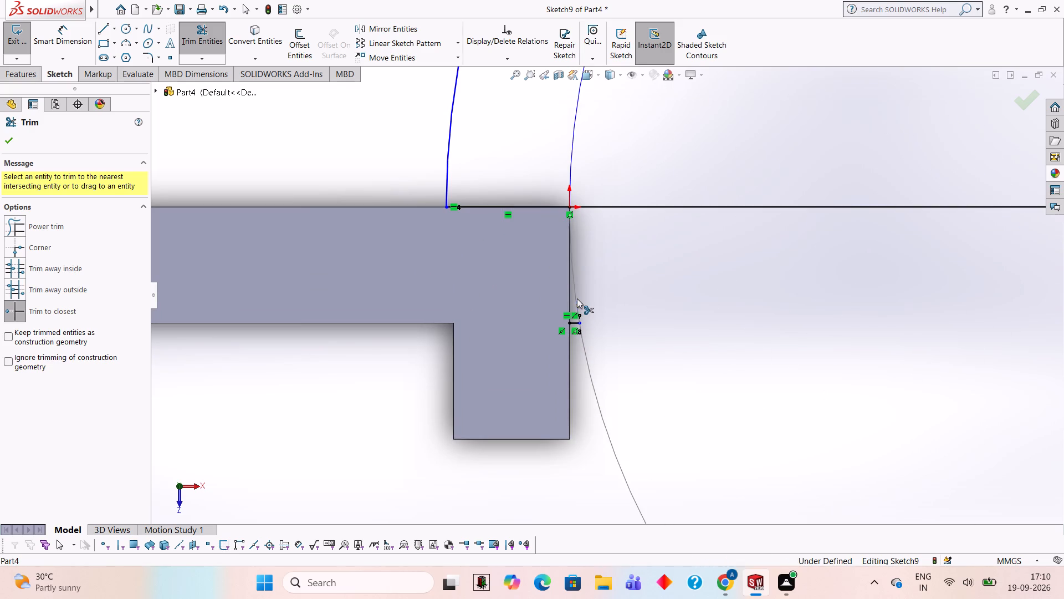
{"action": "left_click", "coordinate": [577, 322]}
{"action": "scroll", "coordinate": [666, 311], "scroll_direction": "up", "scroll_amount": 2}
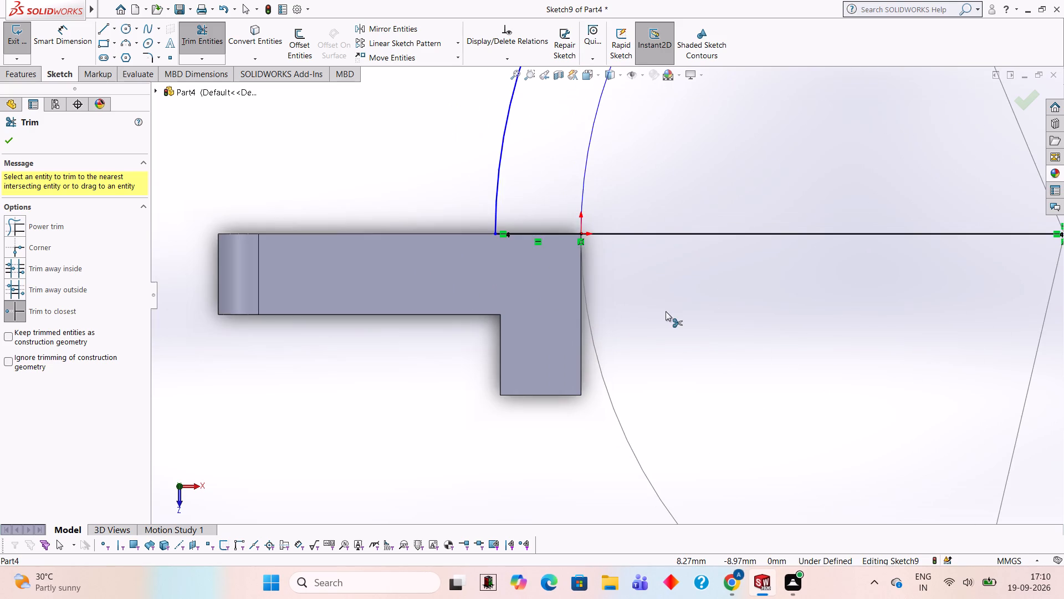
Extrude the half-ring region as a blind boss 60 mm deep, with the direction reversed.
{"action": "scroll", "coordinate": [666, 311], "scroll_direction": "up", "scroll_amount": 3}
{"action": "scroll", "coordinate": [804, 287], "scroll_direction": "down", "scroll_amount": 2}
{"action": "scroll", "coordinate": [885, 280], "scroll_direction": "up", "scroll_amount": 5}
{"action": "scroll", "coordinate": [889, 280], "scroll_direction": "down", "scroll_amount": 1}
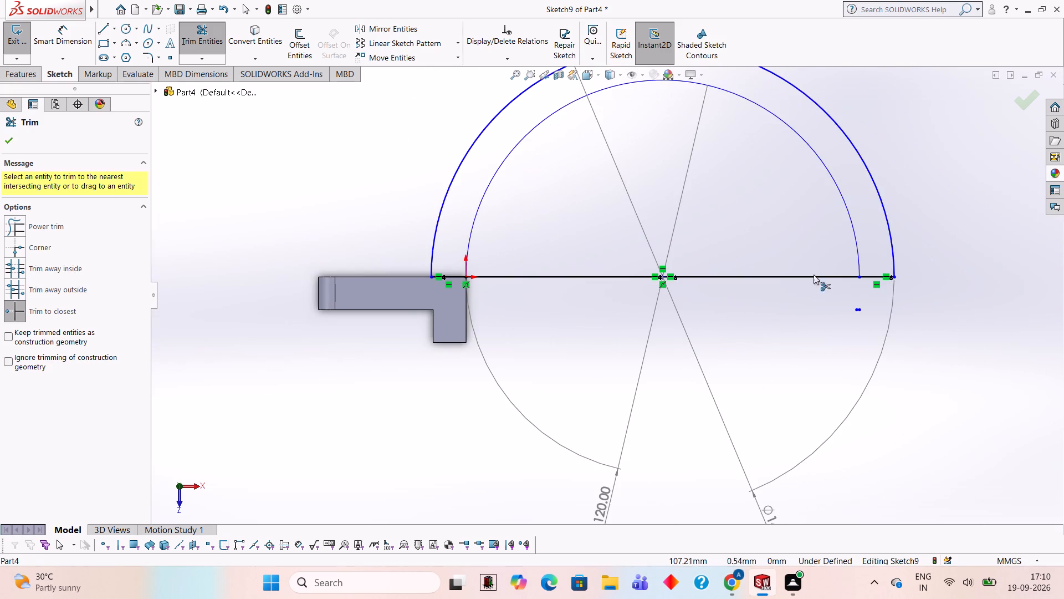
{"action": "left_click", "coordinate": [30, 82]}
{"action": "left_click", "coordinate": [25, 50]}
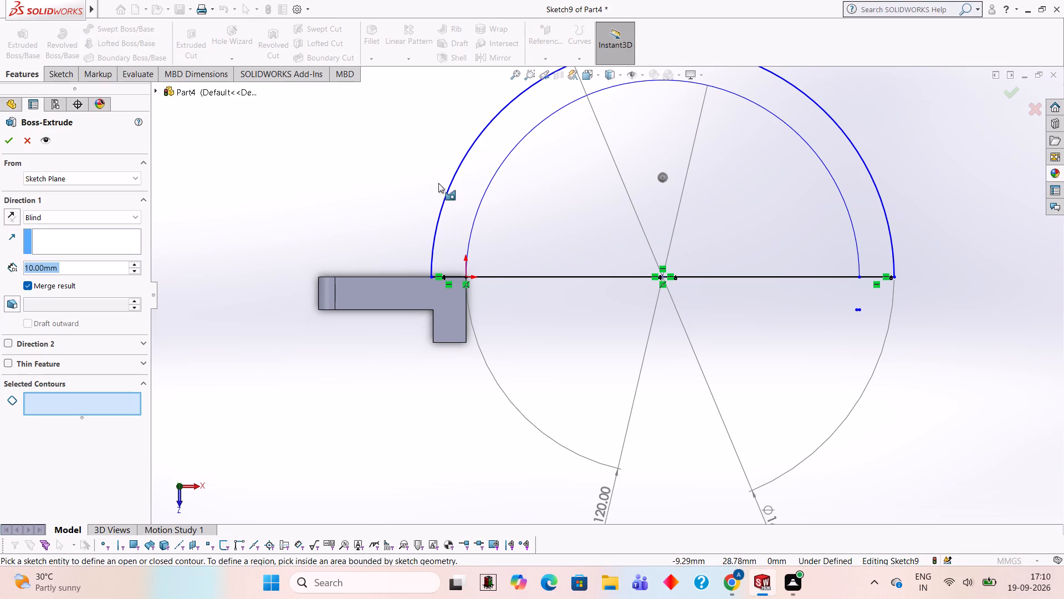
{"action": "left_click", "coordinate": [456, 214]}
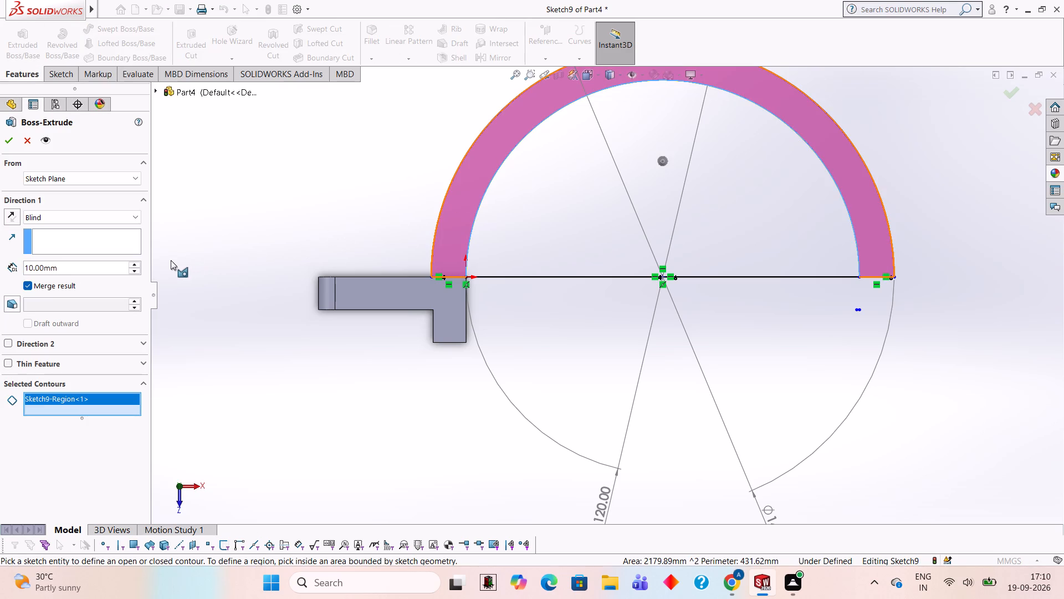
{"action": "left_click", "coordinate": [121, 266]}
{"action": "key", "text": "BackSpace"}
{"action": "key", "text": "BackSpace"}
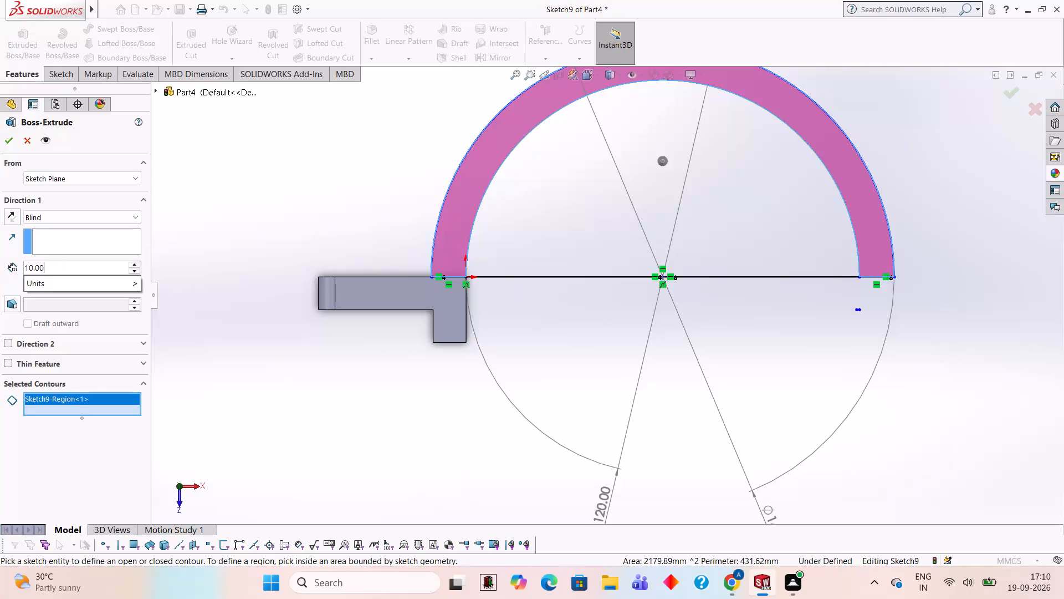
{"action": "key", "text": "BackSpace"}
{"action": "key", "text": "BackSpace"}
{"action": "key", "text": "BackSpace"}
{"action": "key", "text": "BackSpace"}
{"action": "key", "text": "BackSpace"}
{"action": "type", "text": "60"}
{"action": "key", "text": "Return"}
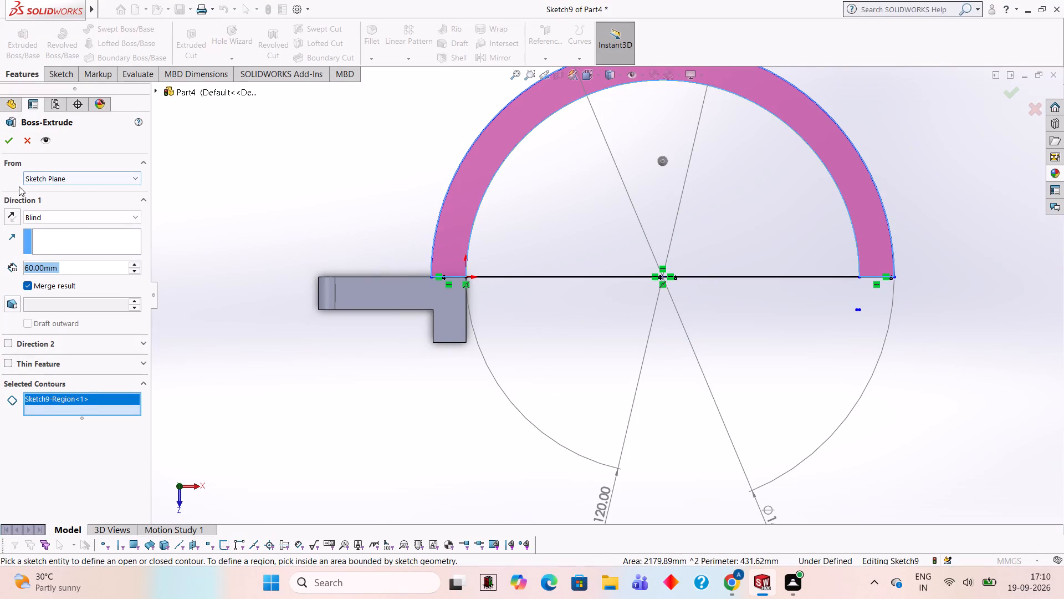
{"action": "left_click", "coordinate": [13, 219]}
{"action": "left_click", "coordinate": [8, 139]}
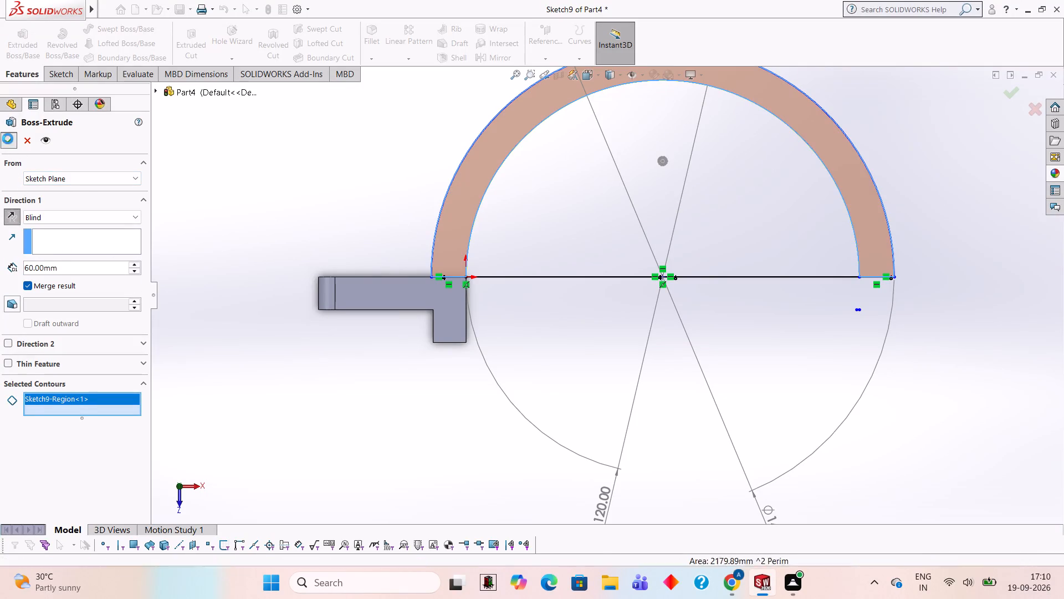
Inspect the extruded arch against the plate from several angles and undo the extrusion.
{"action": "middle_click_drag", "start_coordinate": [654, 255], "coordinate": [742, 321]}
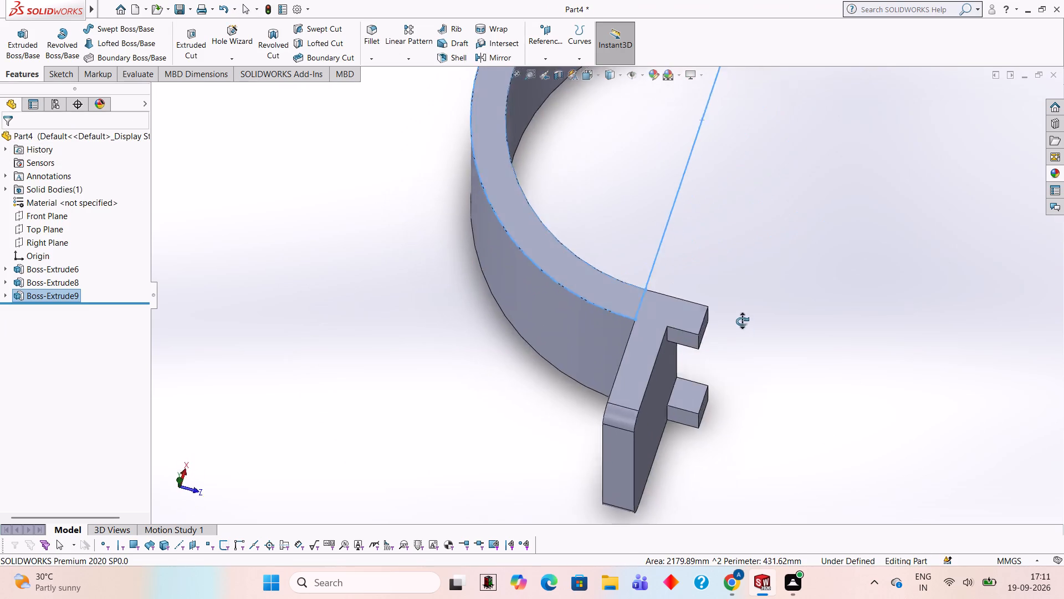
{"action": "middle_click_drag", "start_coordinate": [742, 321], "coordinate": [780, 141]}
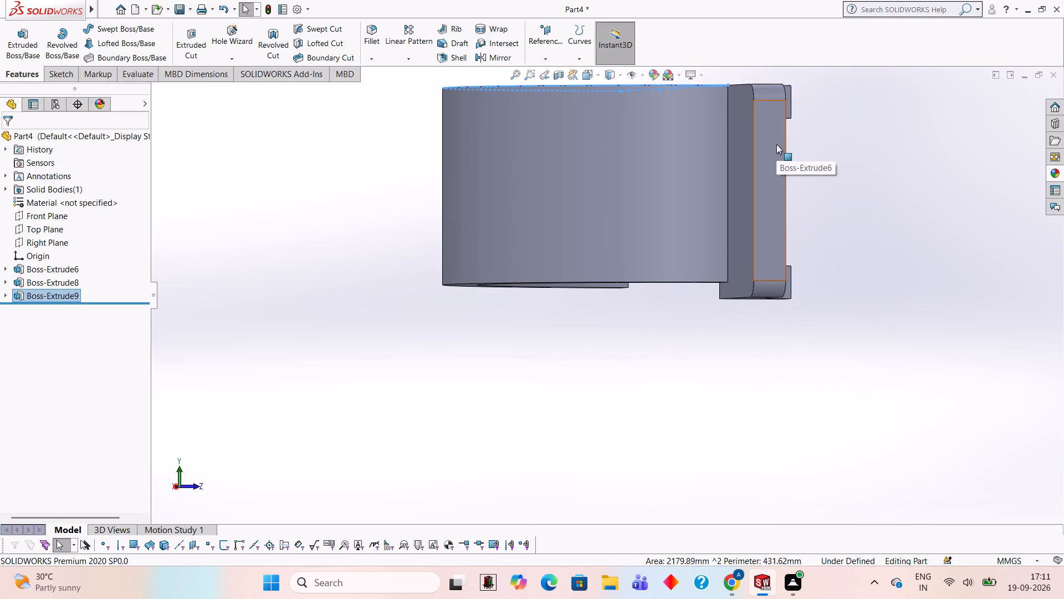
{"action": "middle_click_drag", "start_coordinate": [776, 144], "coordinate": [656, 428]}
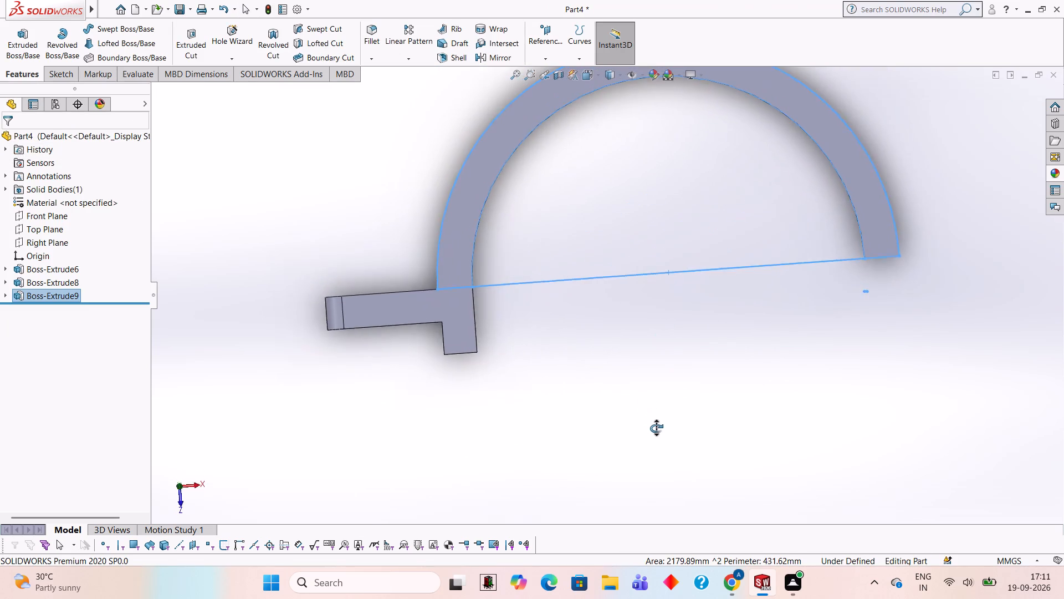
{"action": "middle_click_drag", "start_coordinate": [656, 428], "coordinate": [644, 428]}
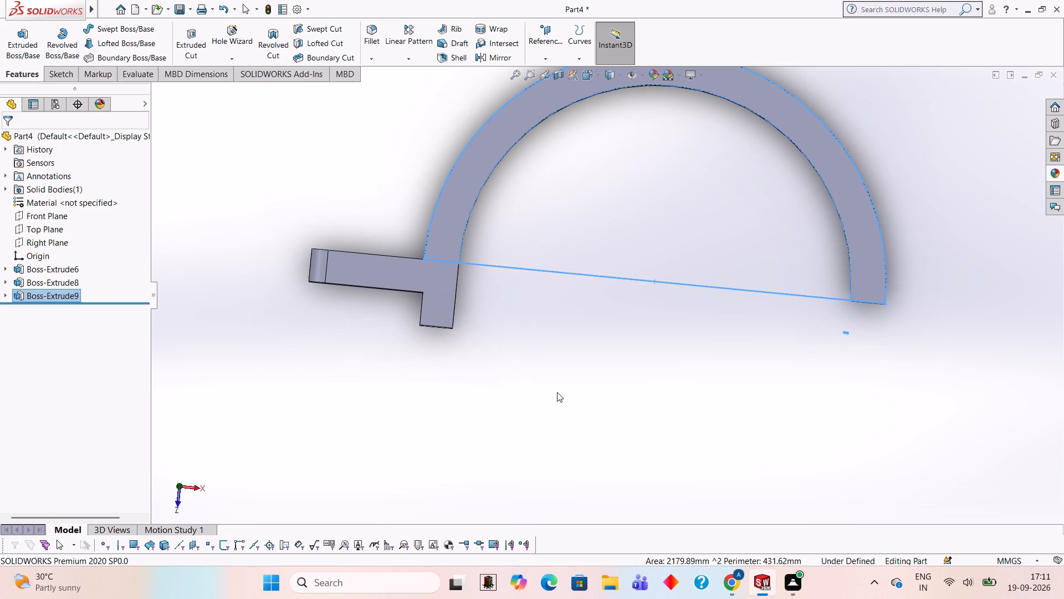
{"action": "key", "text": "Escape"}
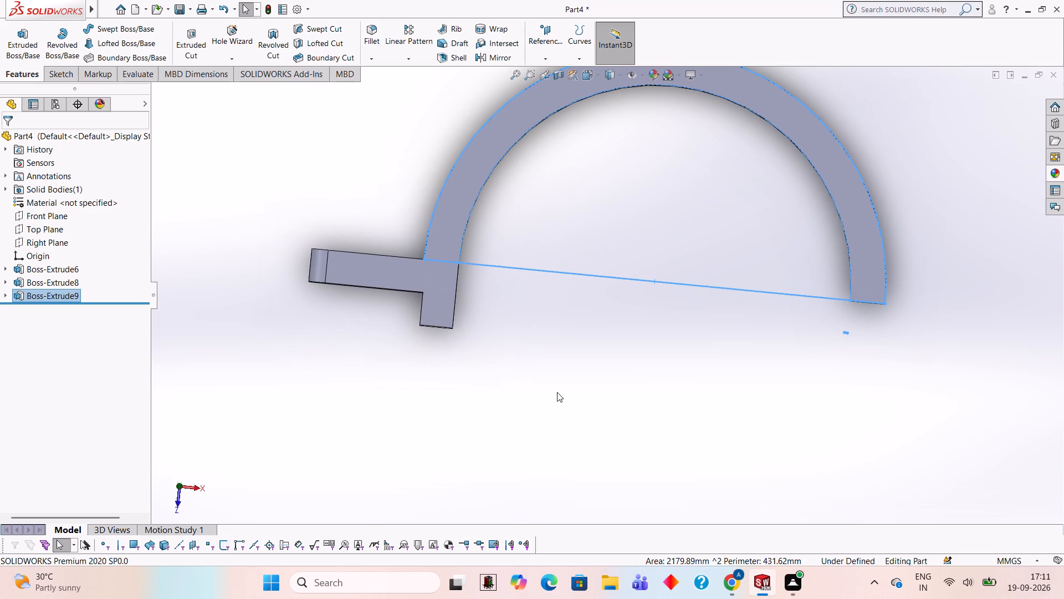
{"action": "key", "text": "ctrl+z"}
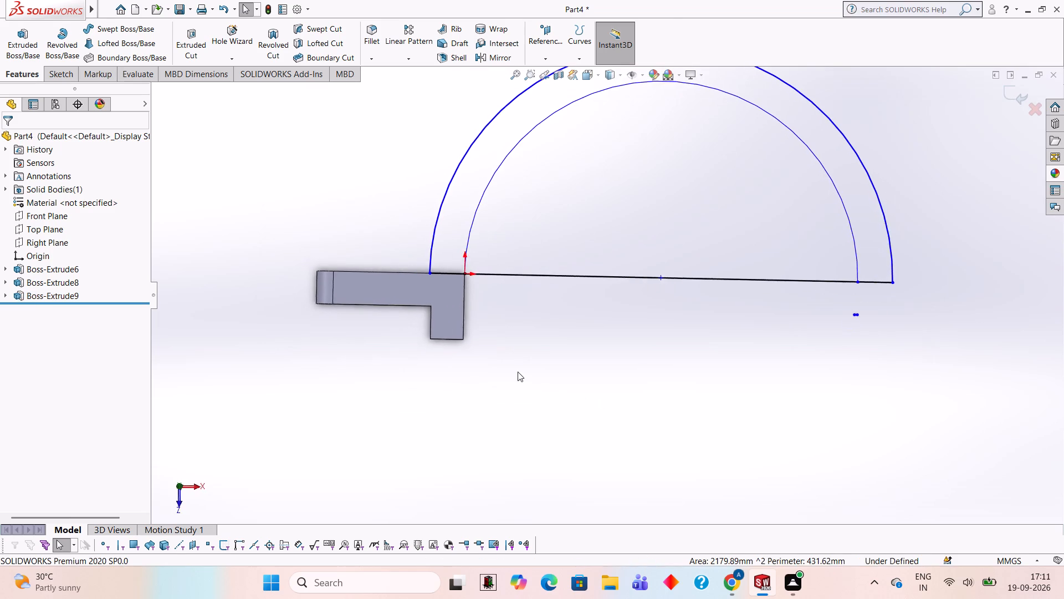
Extrude the half-ring region as a blind boss 65 mm deep, reversed to run along the plate's height and merged with it.
{"action": "left_click", "coordinate": [29, 75]}
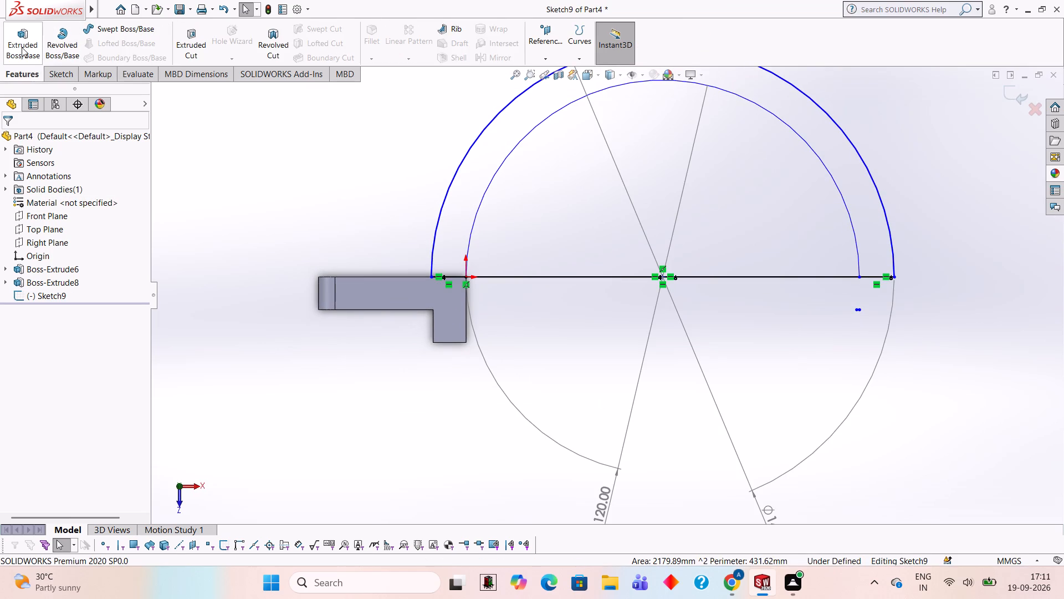
{"action": "left_click", "coordinate": [22, 47]}
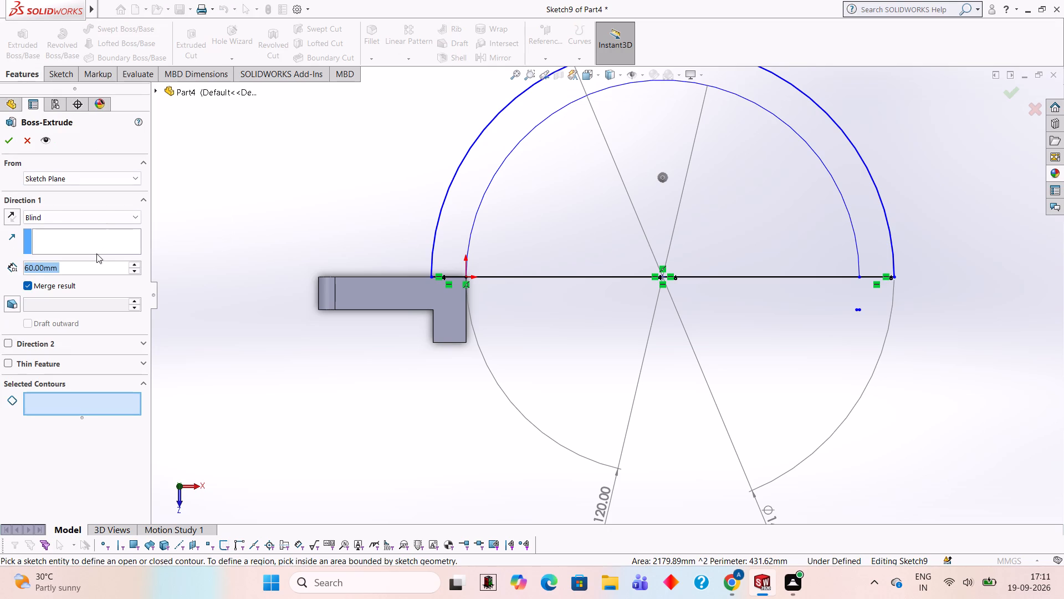
{"action": "middle_click_drag", "start_coordinate": [411, 205], "coordinate": [423, 254]}
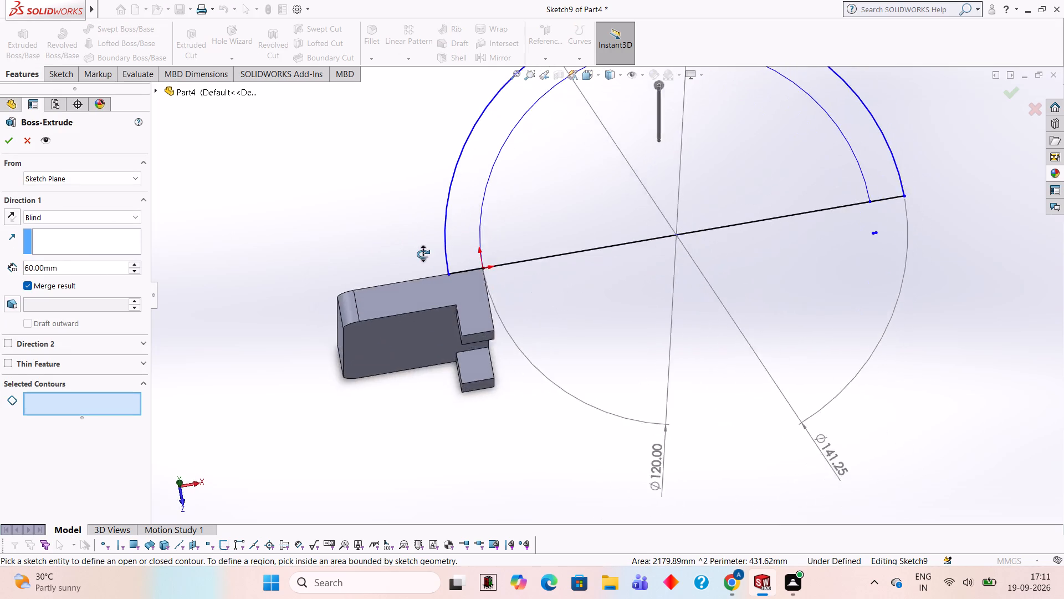
{"action": "middle_click_drag", "start_coordinate": [423, 254], "coordinate": [546, 271]}
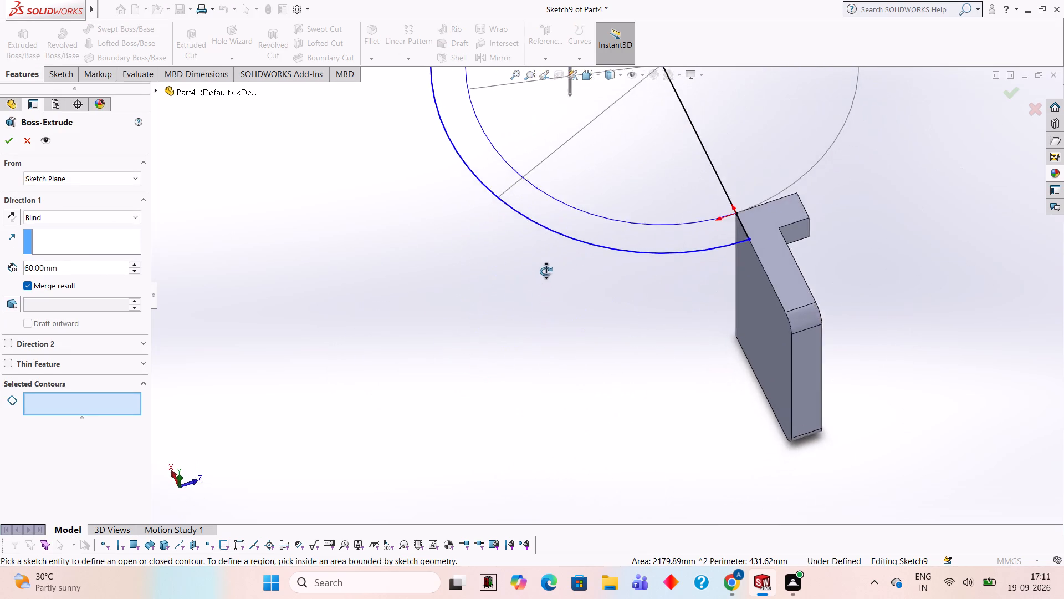
{"action": "middle_click_drag", "start_coordinate": [546, 271], "coordinate": [522, 225]}
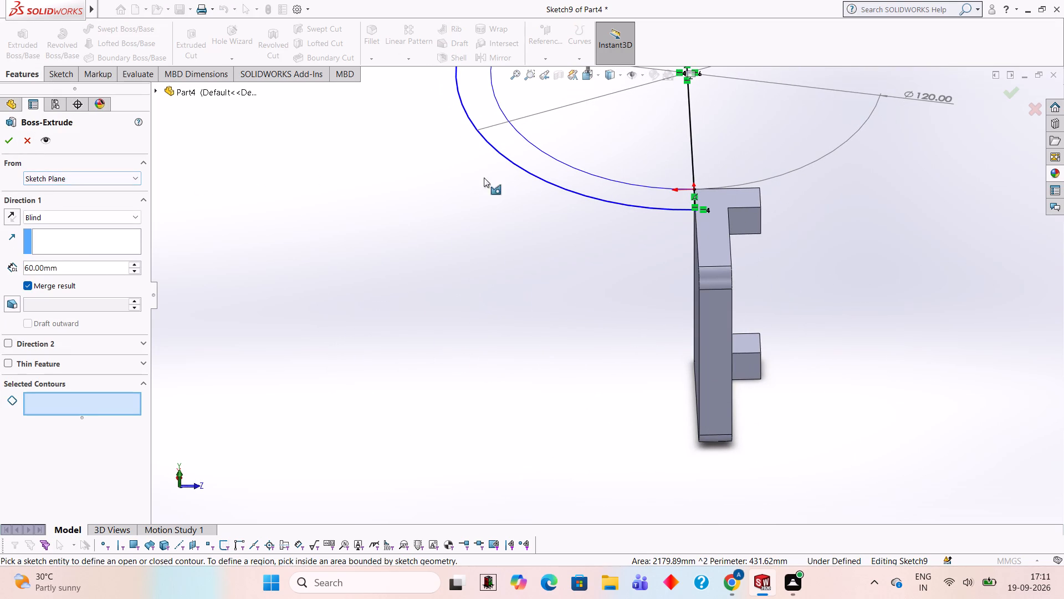
{"action": "left_click", "coordinate": [547, 171]}
{"action": "scroll", "coordinate": [631, 170], "scroll_direction": "down", "scroll_amount": 1}
{"action": "middle_click_drag", "start_coordinate": [631, 170], "coordinate": [774, 91]}
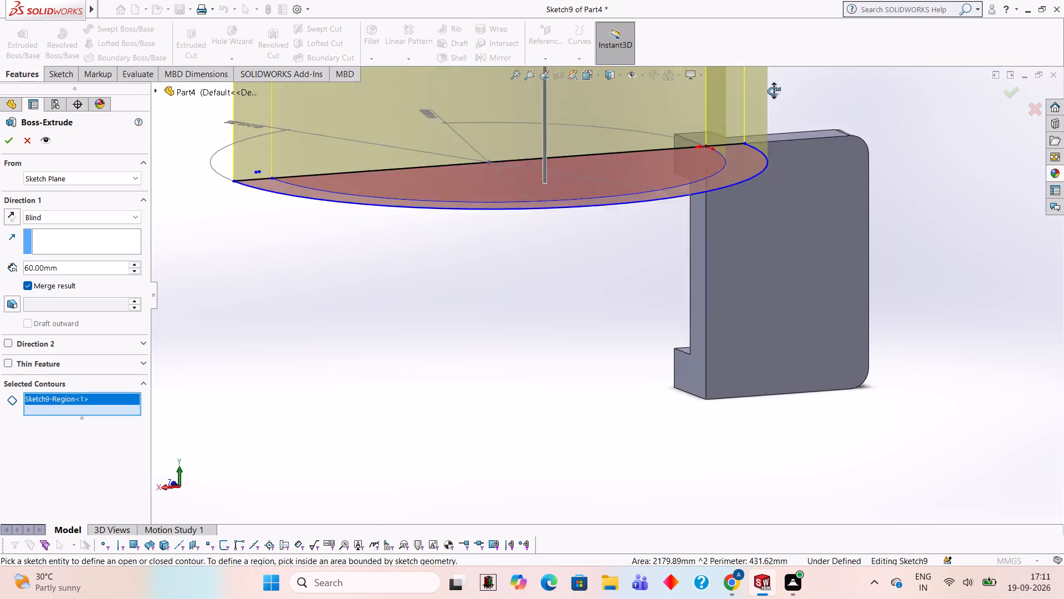
{"action": "middle_click_drag", "start_coordinate": [774, 91], "coordinate": [725, 202]}
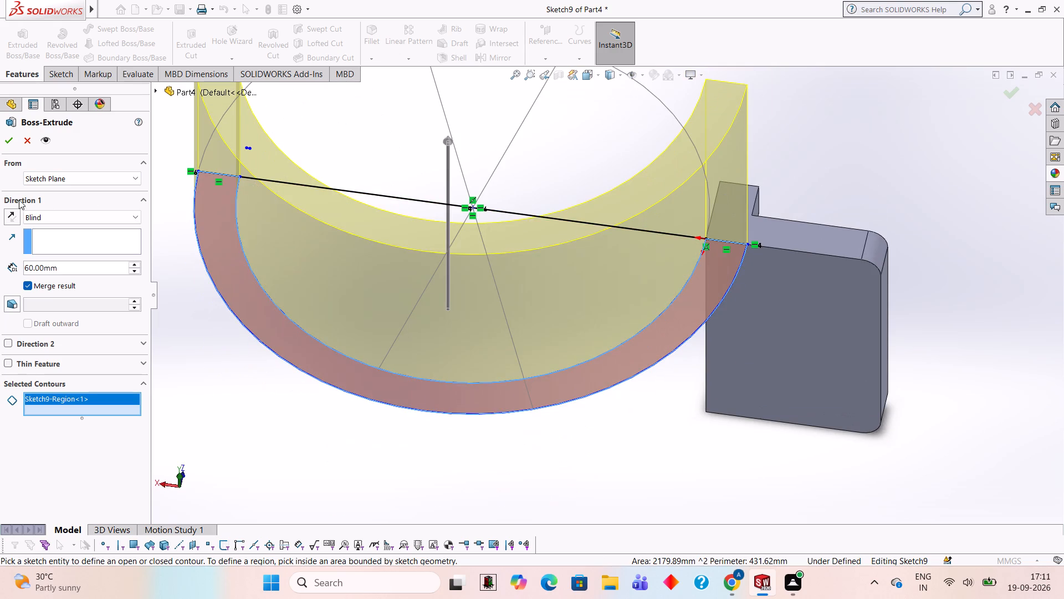
{"action": "left_click", "coordinate": [9, 214]}
{"action": "middle_click_drag", "start_coordinate": [574, 392], "coordinate": [597, 225]}
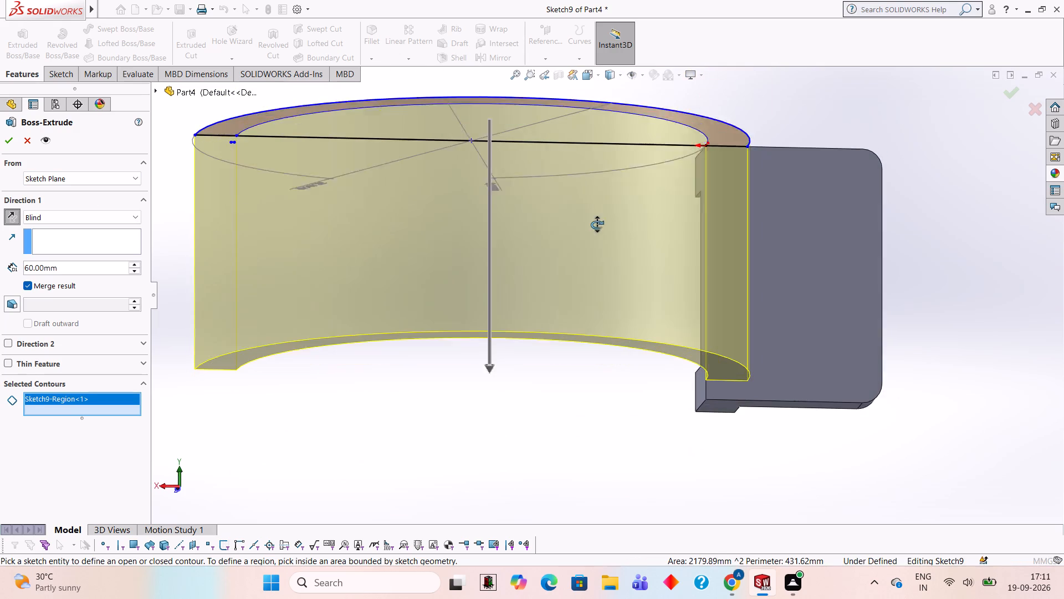
{"action": "middle_click_drag", "start_coordinate": [597, 225], "coordinate": [597, 224]}
{"action": "left_click", "coordinate": [110, 271]}
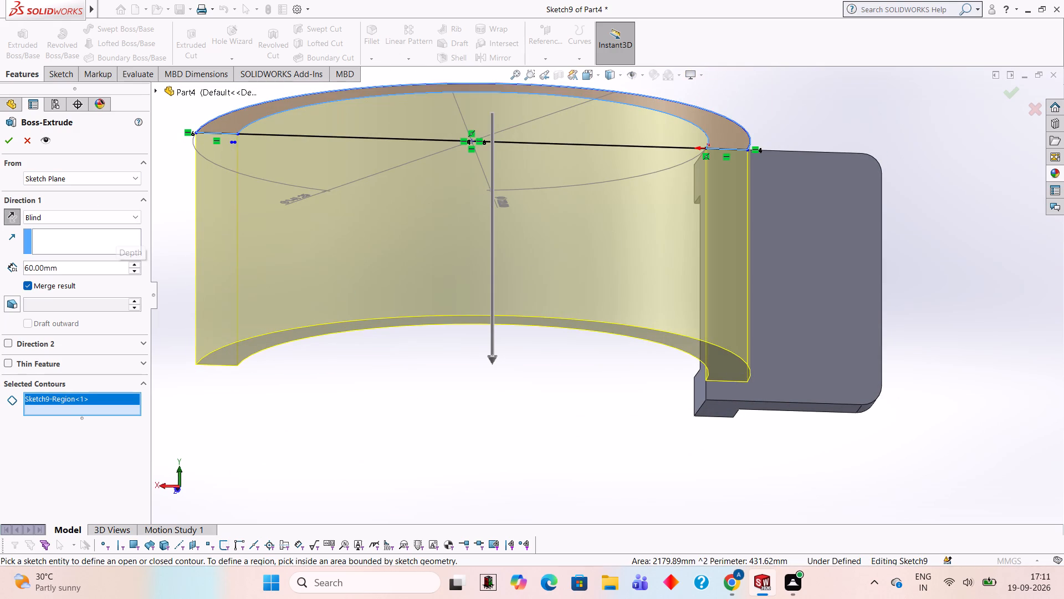
{"action": "key", "text": "BackSpace"}
{"action": "key", "text": "BackSpace"}
{"action": "key", "text": "BackSpace"}
{"action": "key", "text": "BackSpace"}
{"action": "key", "text": "BackSpace"}
{"action": "key", "text": "BackSpace"}
{"action": "key", "text": "BackSpace"}
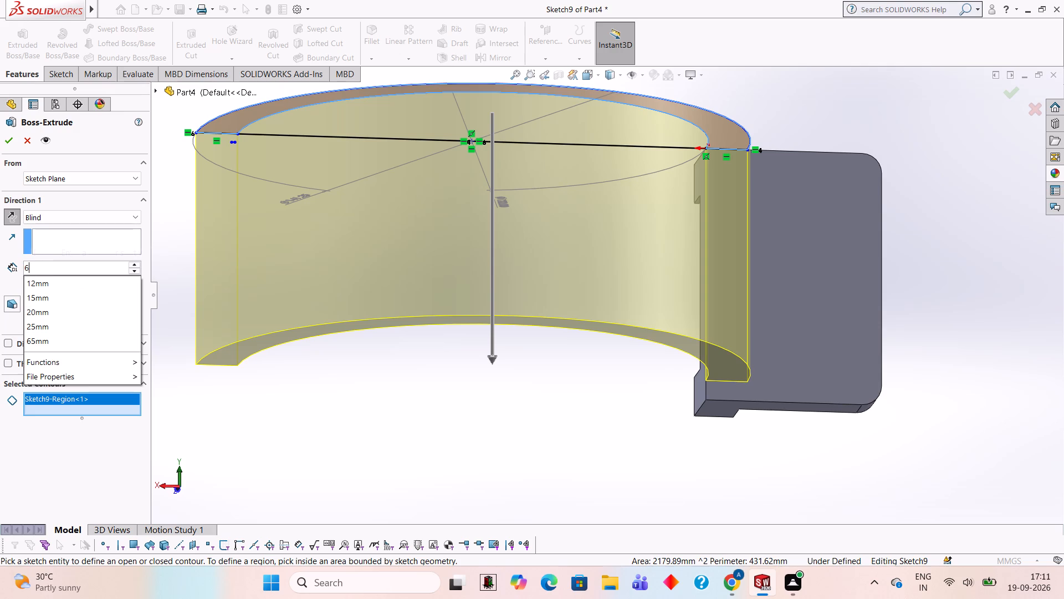
{"action": "type", "text": "65"}
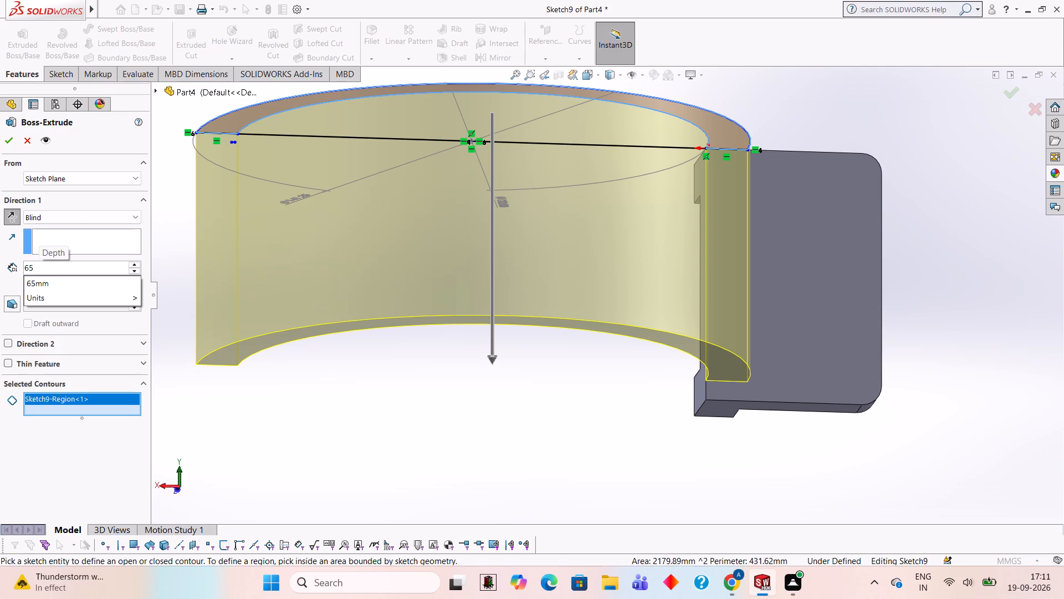
{"action": "key", "text": "Return"}
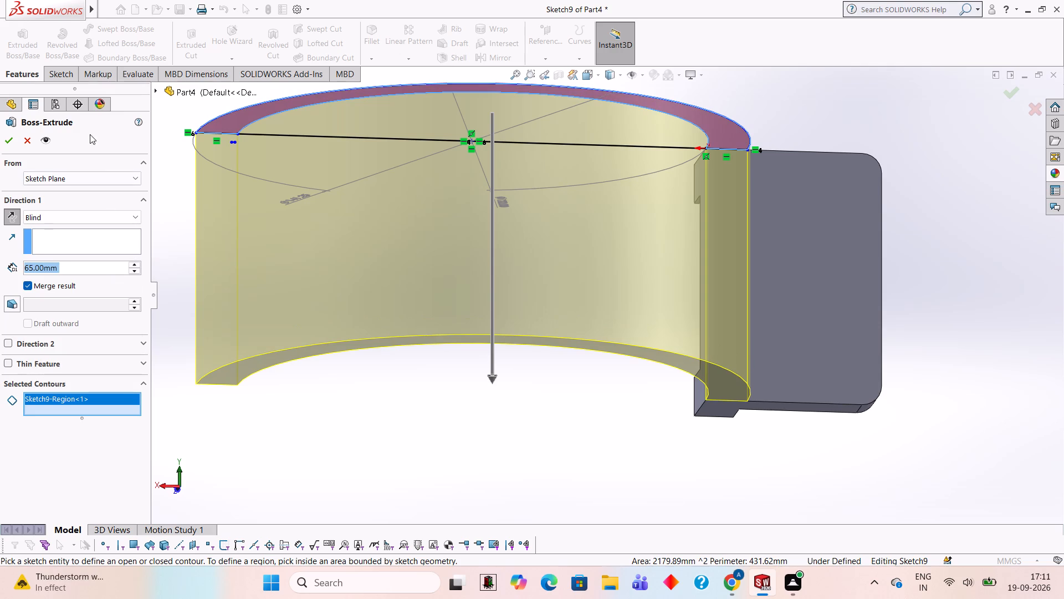
{"action": "left_click", "coordinate": [10, 149]}
{"action": "left_click", "coordinate": [4, 143]}
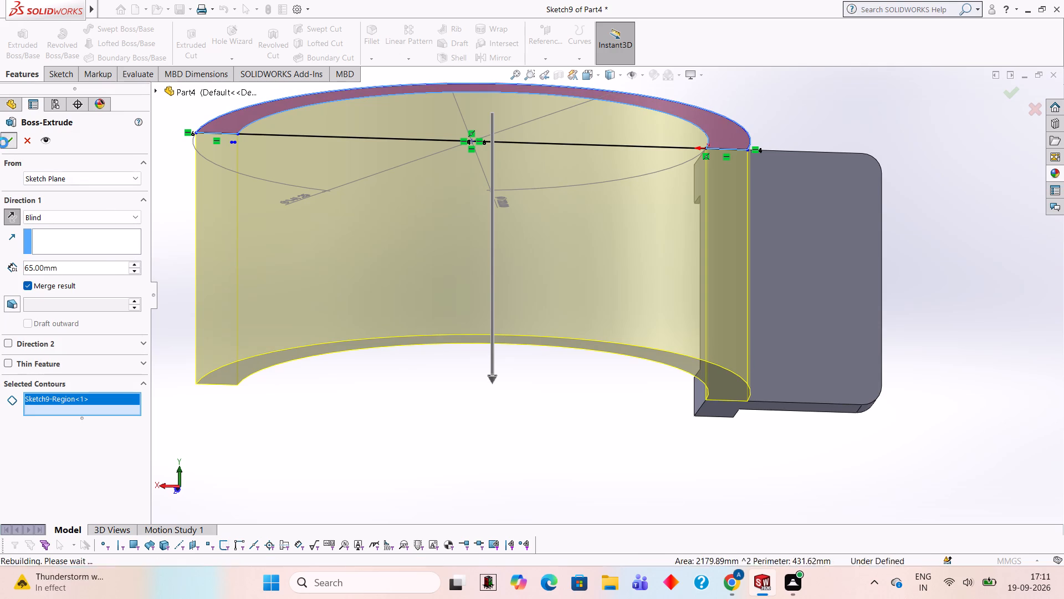
{"action": "middle_click_drag", "start_coordinate": [790, 330], "coordinate": [879, 359]}
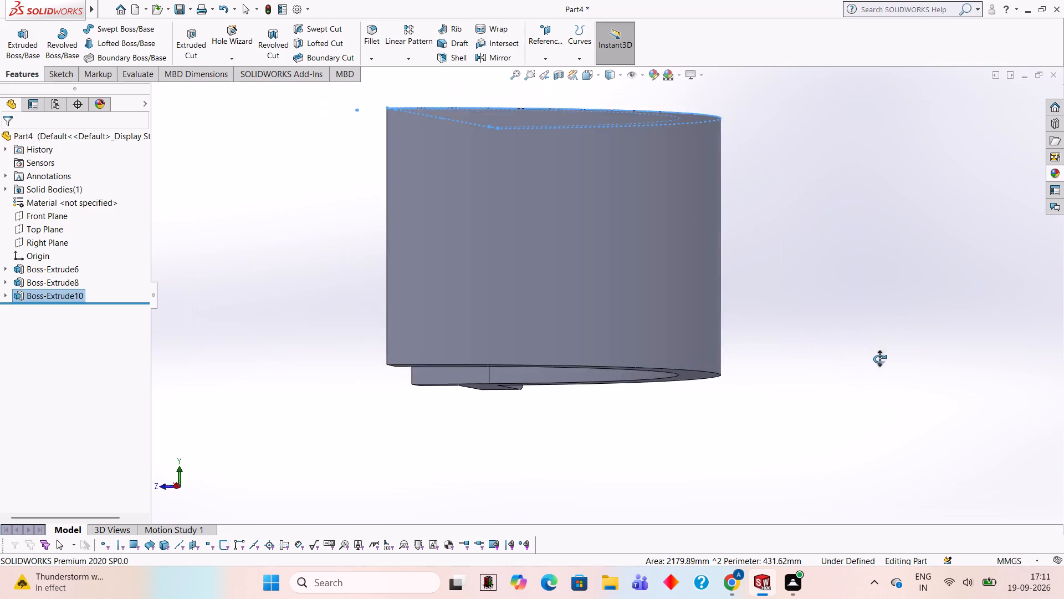
{"action": "middle_click_drag", "start_coordinate": [879, 359], "coordinate": [1003, 432]}
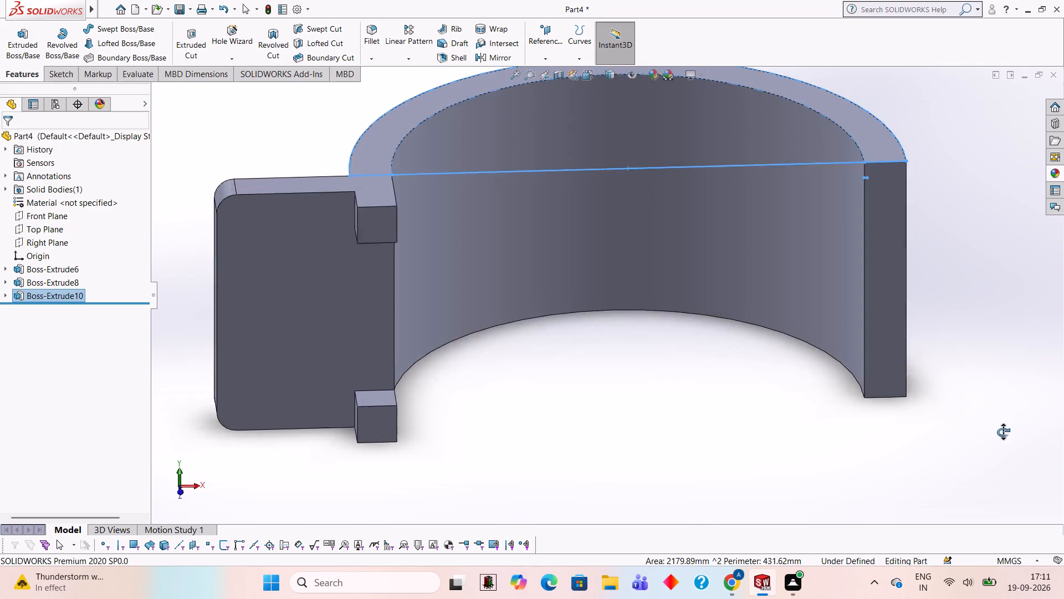
Examine the merged arch, plate and corner blocks from above, below, behind and the front.
{"action": "middle_click_drag", "start_coordinate": [1003, 432], "coordinate": [1007, 455]}
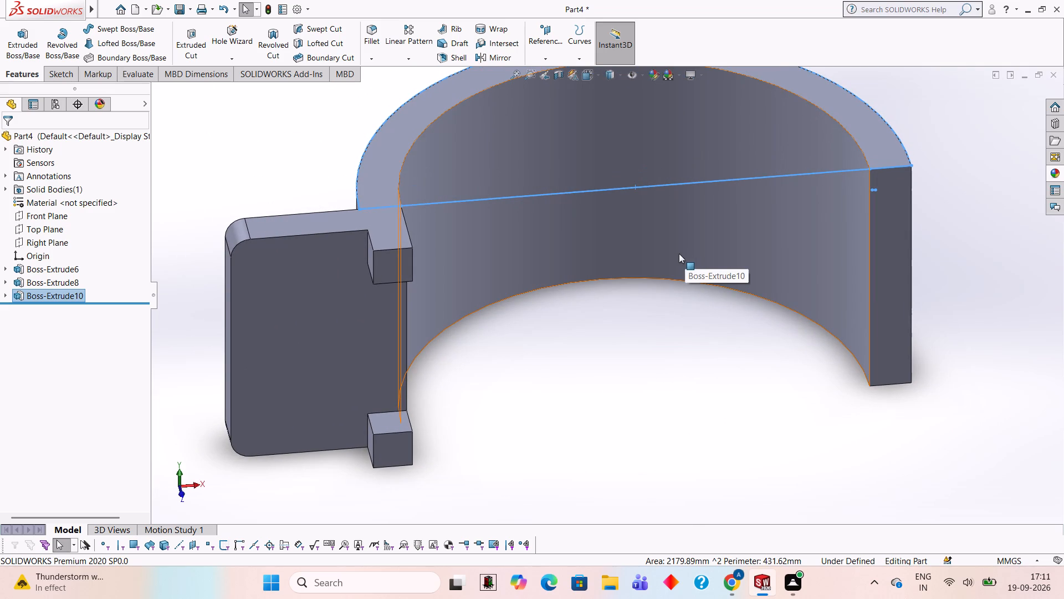
{"action": "middle_click_drag", "start_coordinate": [674, 248], "coordinate": [669, 240]}
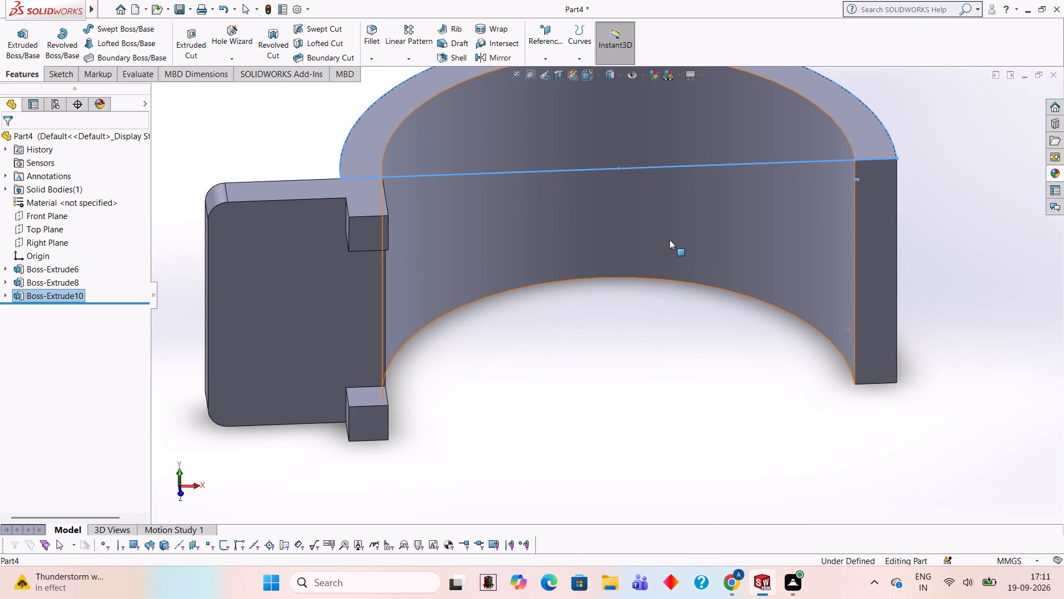
{"action": "left_click", "coordinate": [320, 141]}
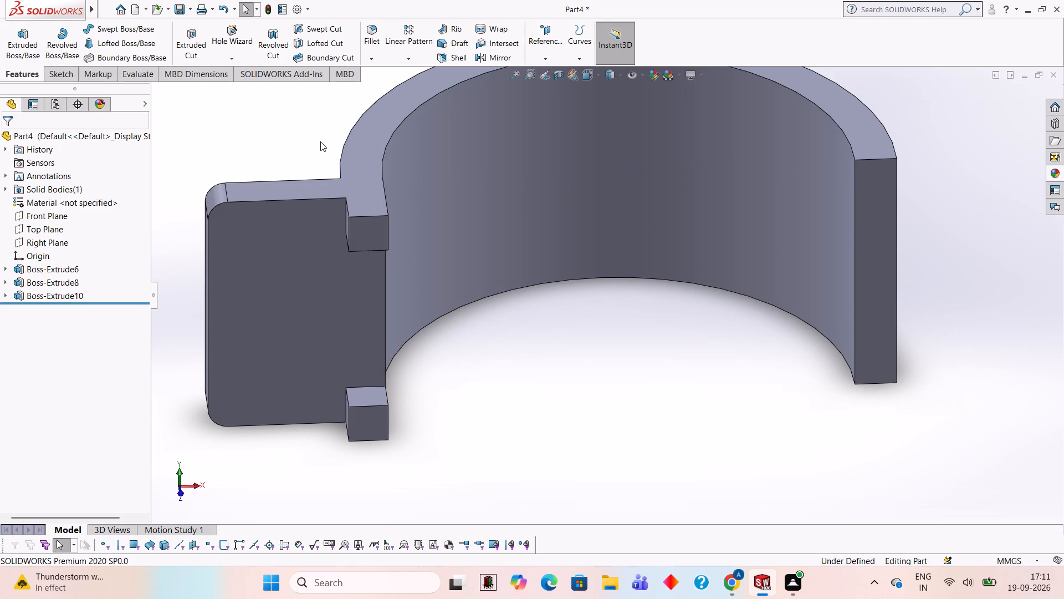
{"action": "middle_click_drag", "start_coordinate": [622, 224], "coordinate": [676, 456]}
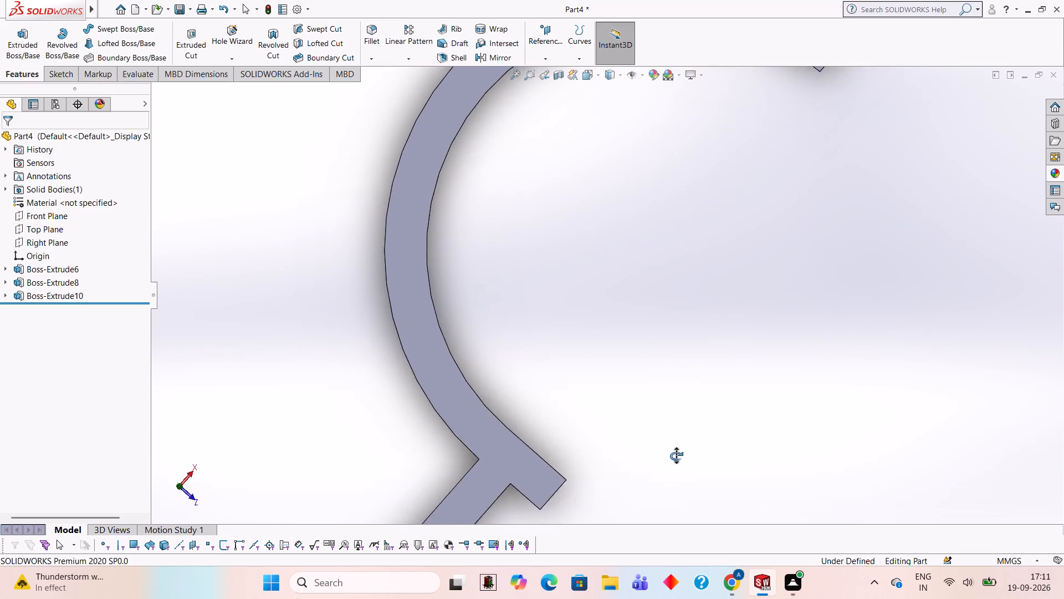
{"action": "middle_click_drag", "start_coordinate": [676, 456], "coordinate": [604, 396]}
{"action": "scroll", "coordinate": [637, 311], "scroll_direction": "up", "scroll_amount": 2}
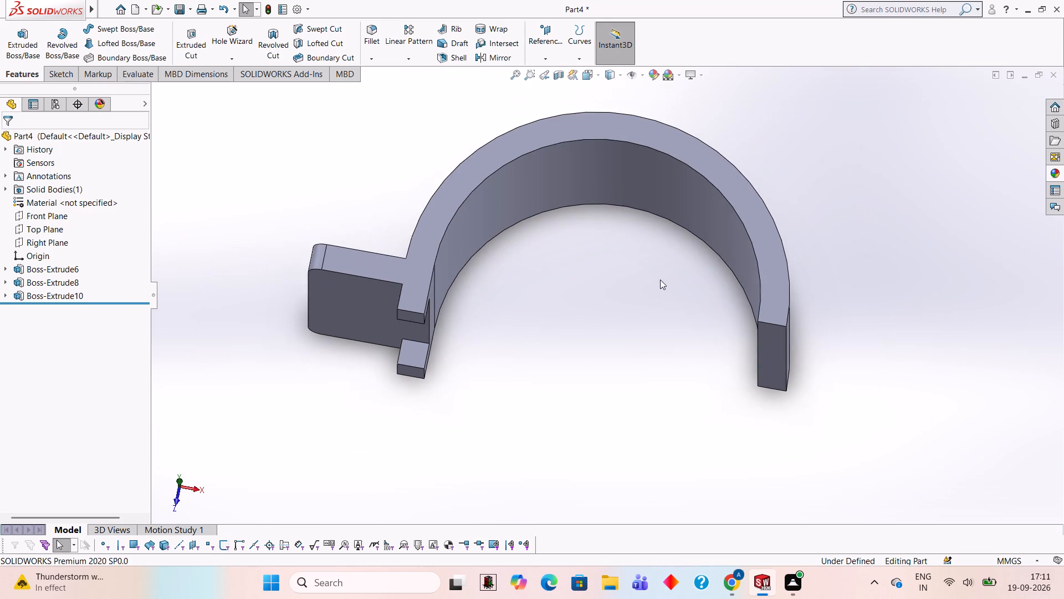
{"action": "scroll", "coordinate": [663, 276], "scroll_direction": "down", "scroll_amount": 1}
{"action": "middle_click_drag", "start_coordinate": [664, 269], "coordinate": [683, 425]}
{"action": "middle_click_drag", "start_coordinate": [689, 362], "coordinate": [705, 297]}
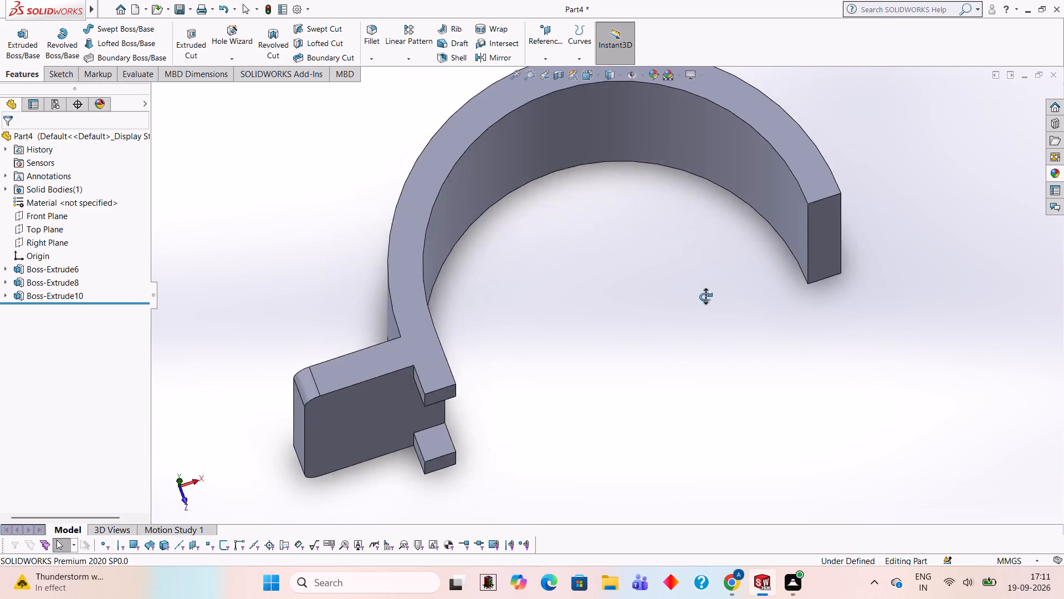
{"action": "middle_click_drag", "start_coordinate": [705, 297], "coordinate": [699, 219]}
{"action": "middle_click_drag", "start_coordinate": [664, 400], "coordinate": [646, 199]}
{"action": "middle_click_drag", "start_coordinate": [651, 430], "coordinate": [674, 222]}
{"action": "middle_click_drag", "start_coordinate": [647, 461], "coordinate": [651, 293]}
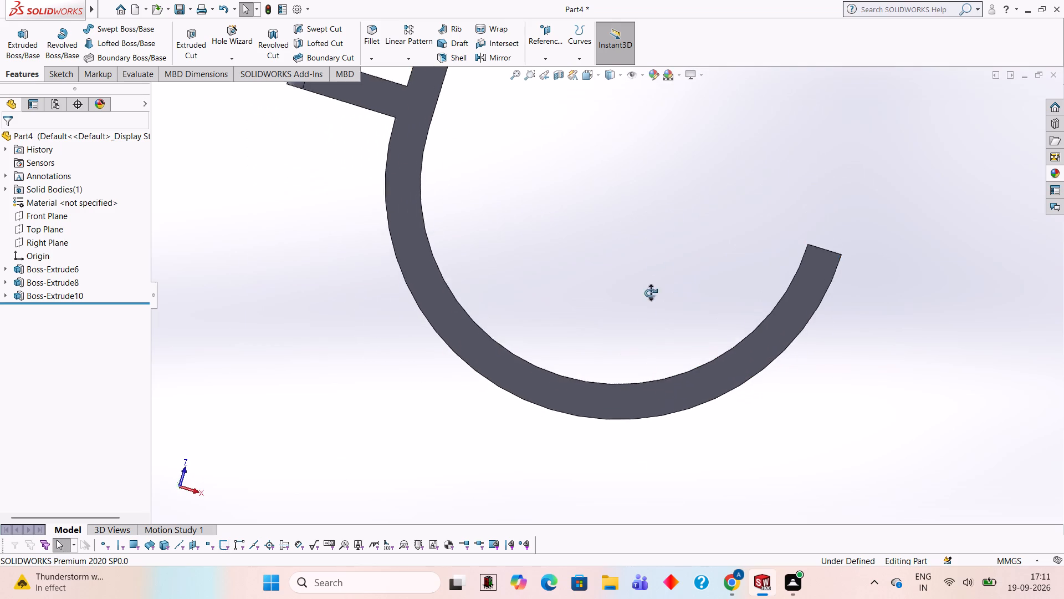
{"action": "middle_click_drag", "start_coordinate": [651, 293], "coordinate": [869, 379]}
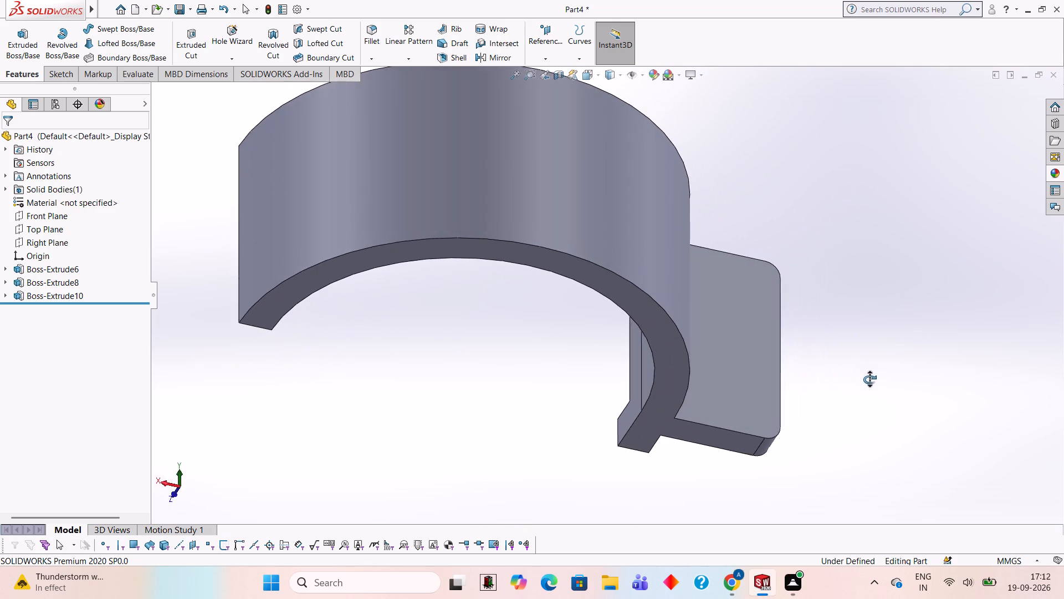
{"action": "middle_click_drag", "start_coordinate": [869, 379], "coordinate": [830, 352]}
{"action": "middle_click_drag", "start_coordinate": [776, 463], "coordinate": [777, 352]}
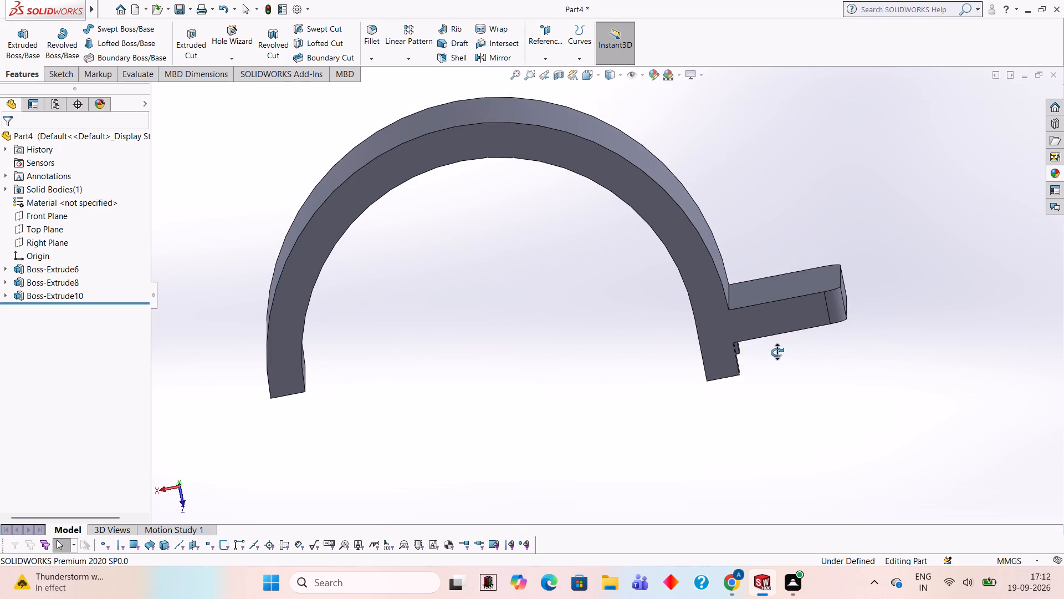
{"action": "middle_click_drag", "start_coordinate": [777, 352], "coordinate": [793, 354]}
{"action": "middle_click_drag", "start_coordinate": [775, 417], "coordinate": [790, 371]}
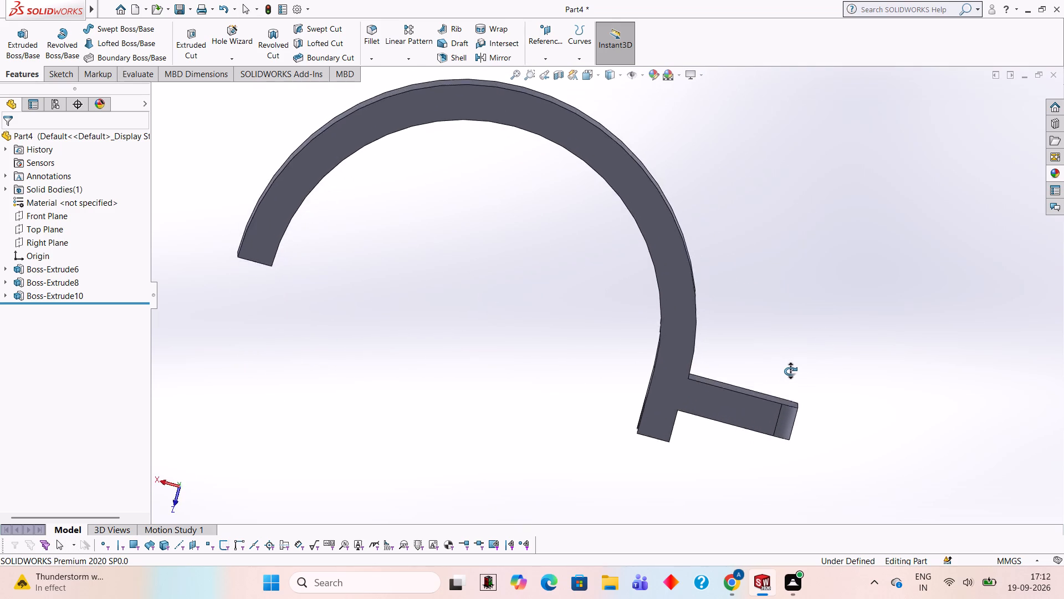
{"action": "middle_click_drag", "start_coordinate": [790, 371], "coordinate": [756, 369]}
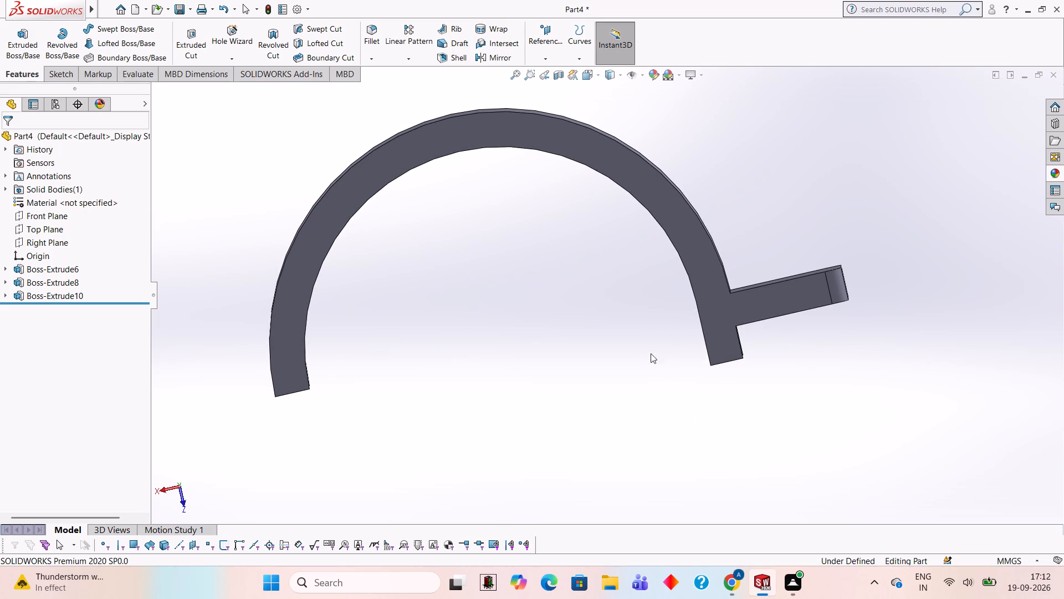
{"action": "middle_click_drag", "start_coordinate": [662, 353], "coordinate": [667, 353]}
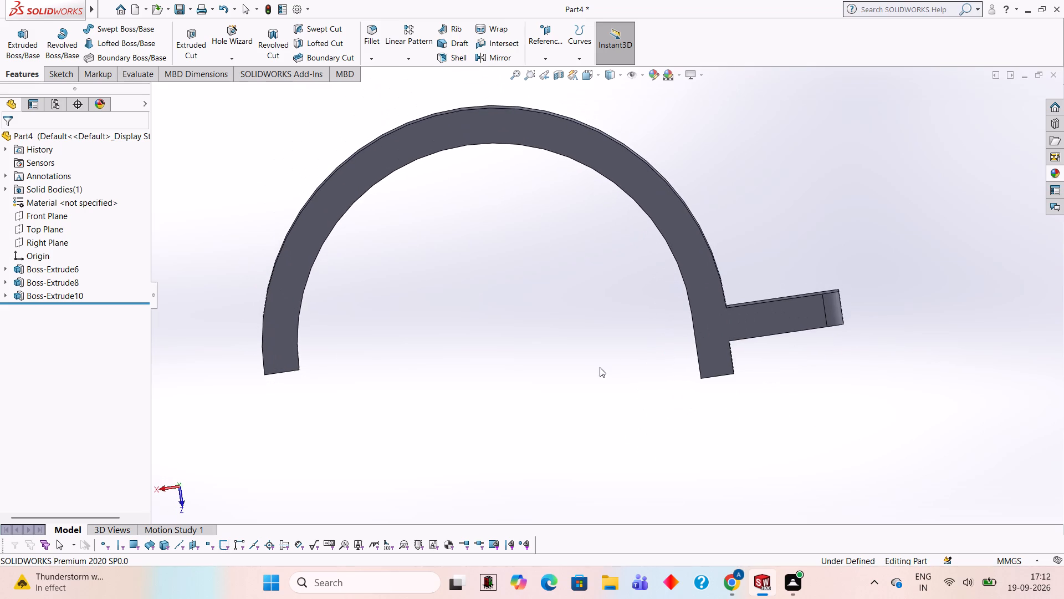
{"action": "middle_click_drag", "start_coordinate": [411, 406], "coordinate": [540, 273]}
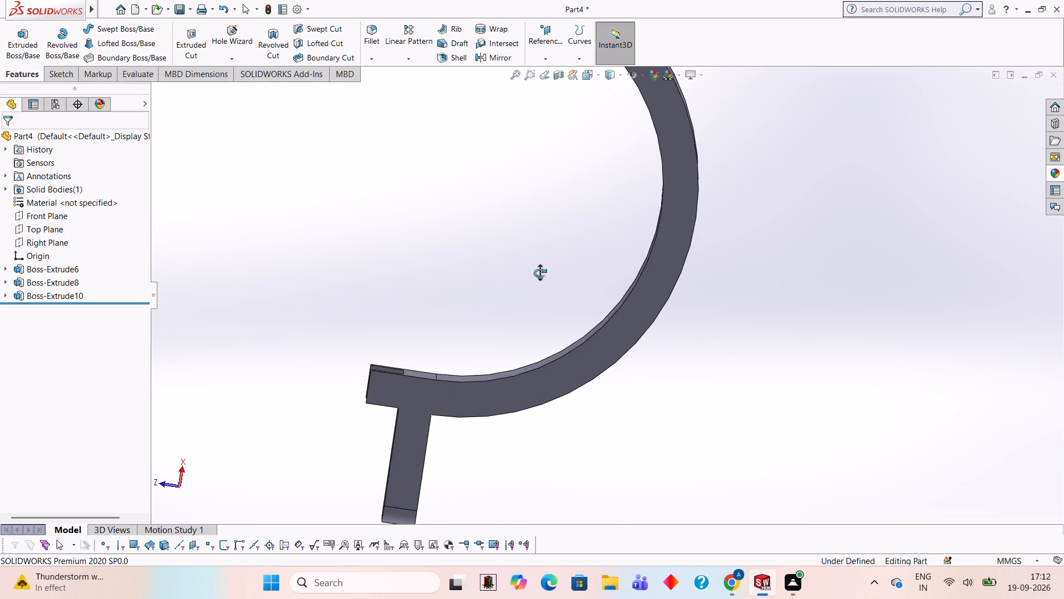
{"action": "middle_click_drag", "start_coordinate": [540, 273], "coordinate": [618, 406]}
{"action": "middle_click_drag", "start_coordinate": [613, 288], "coordinate": [624, 367]}
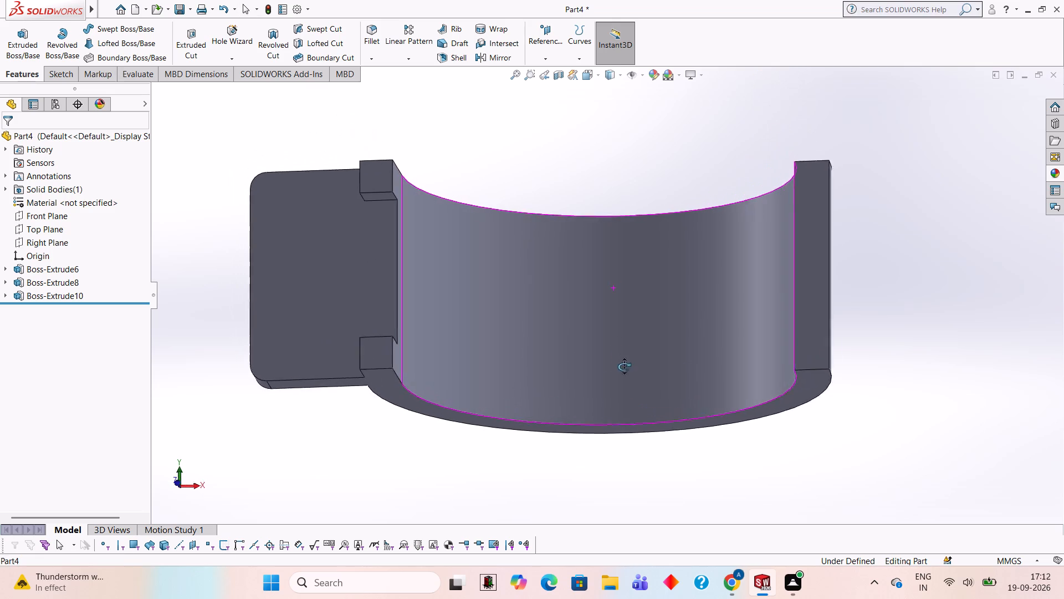
{"action": "middle_click_drag", "start_coordinate": [624, 367], "coordinate": [627, 375]}
Start a new sketch on the arch's free rectangular end face and view it face-on.
{"action": "left_click", "coordinate": [822, 327]}
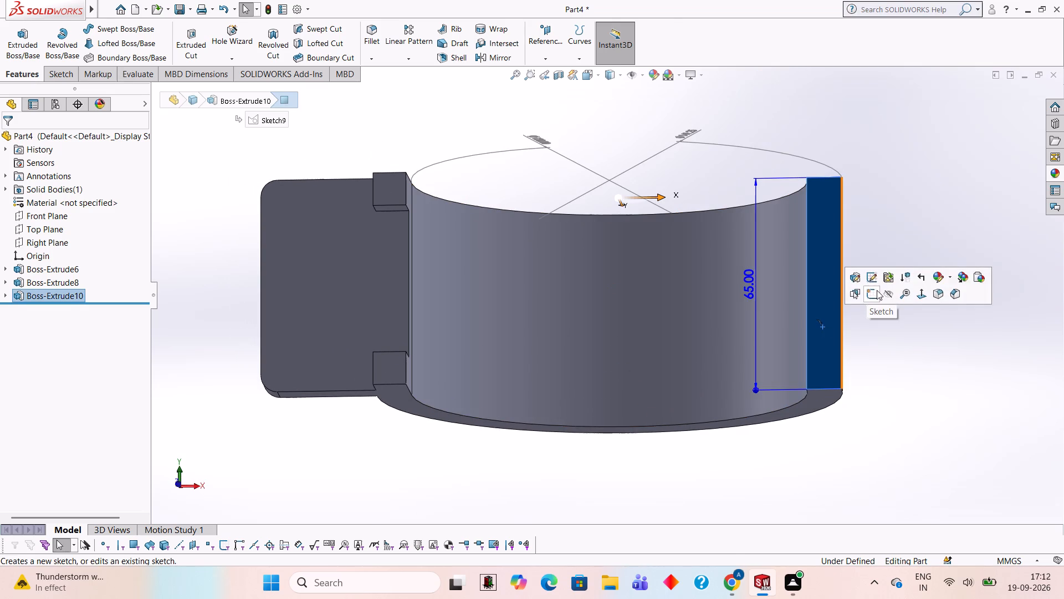
{"action": "left_click", "coordinate": [876, 290]}
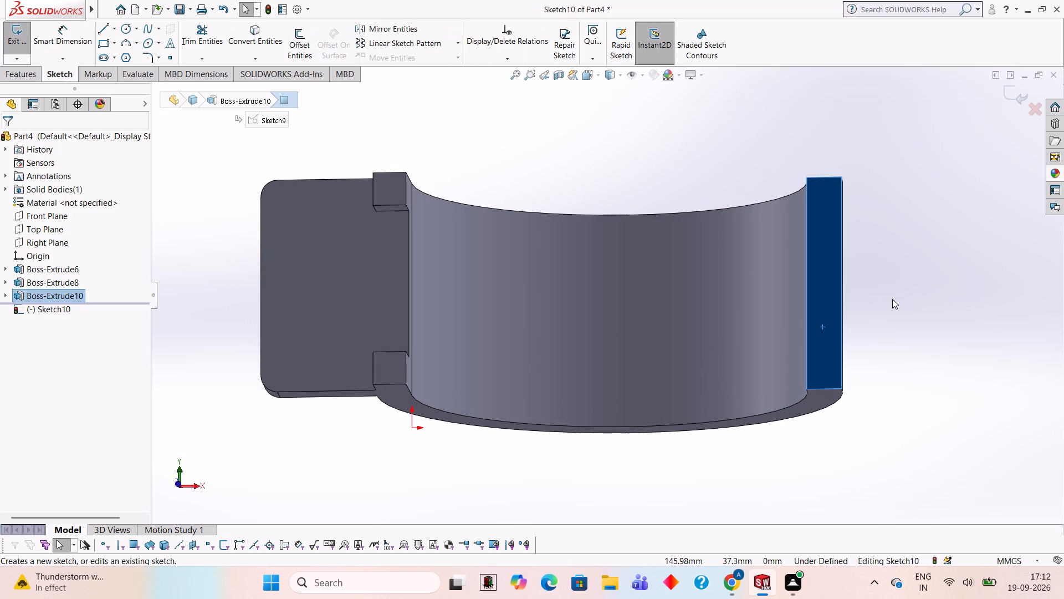
{"action": "key", "text": "ctrl+8"}
{"action": "scroll", "coordinate": [993, 337], "scroll_direction": "up", "scroll_amount": 1}
{"action": "scroll", "coordinate": [993, 337], "scroll_direction": "down", "scroll_amount": 1}
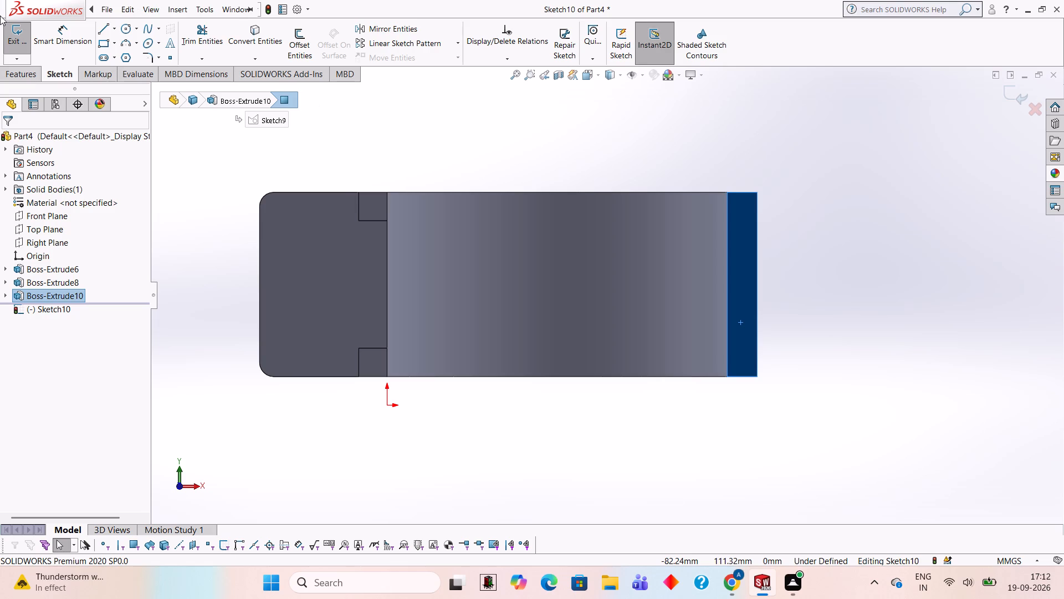
{"action": "left_click_drag", "start_coordinate": [1, 17], "coordinate": [167, 45]}
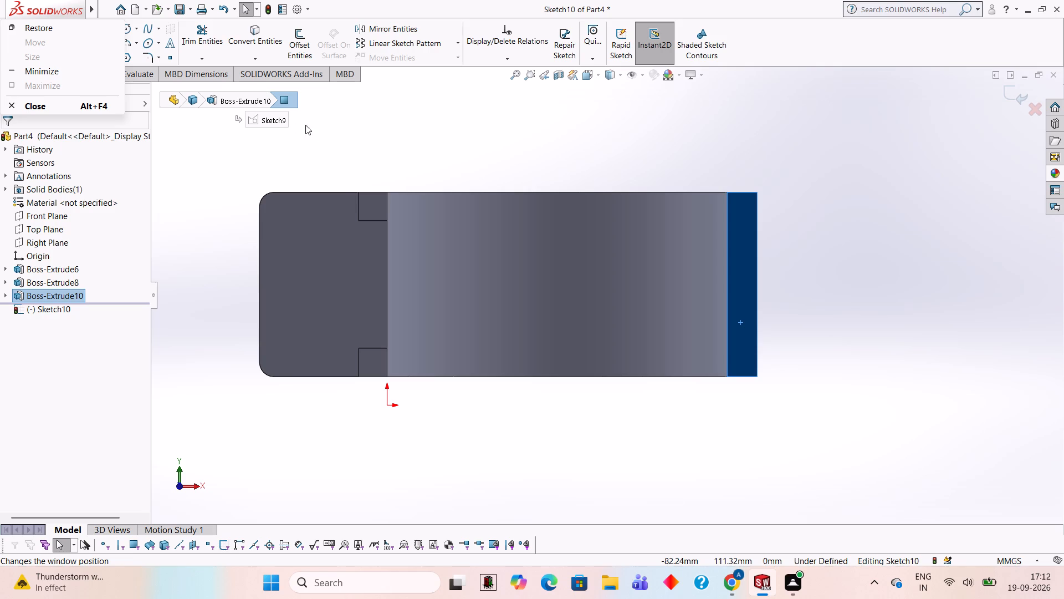
{"action": "left_click", "coordinate": [283, 145]}
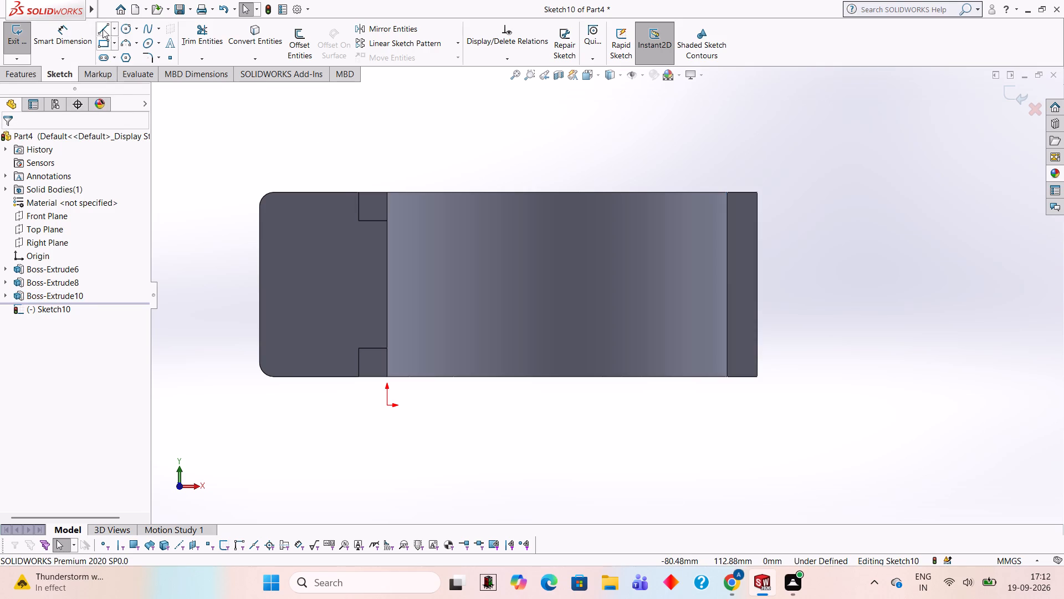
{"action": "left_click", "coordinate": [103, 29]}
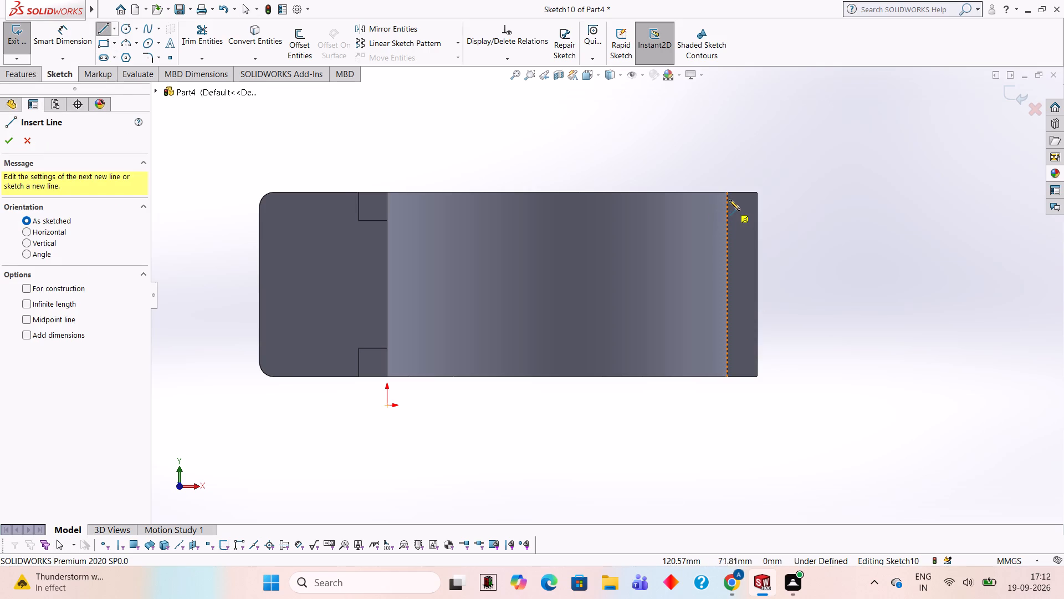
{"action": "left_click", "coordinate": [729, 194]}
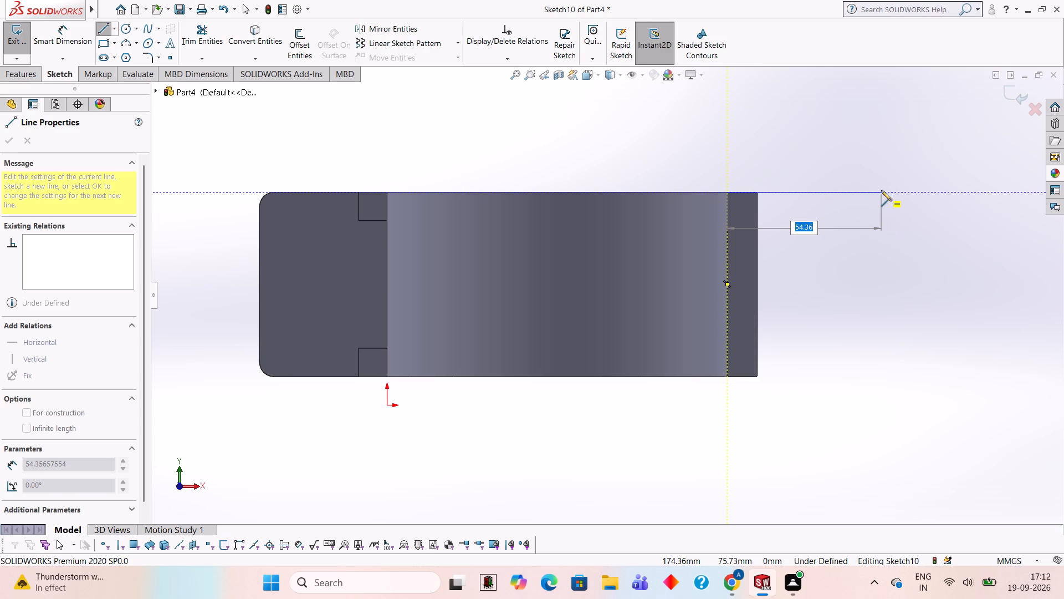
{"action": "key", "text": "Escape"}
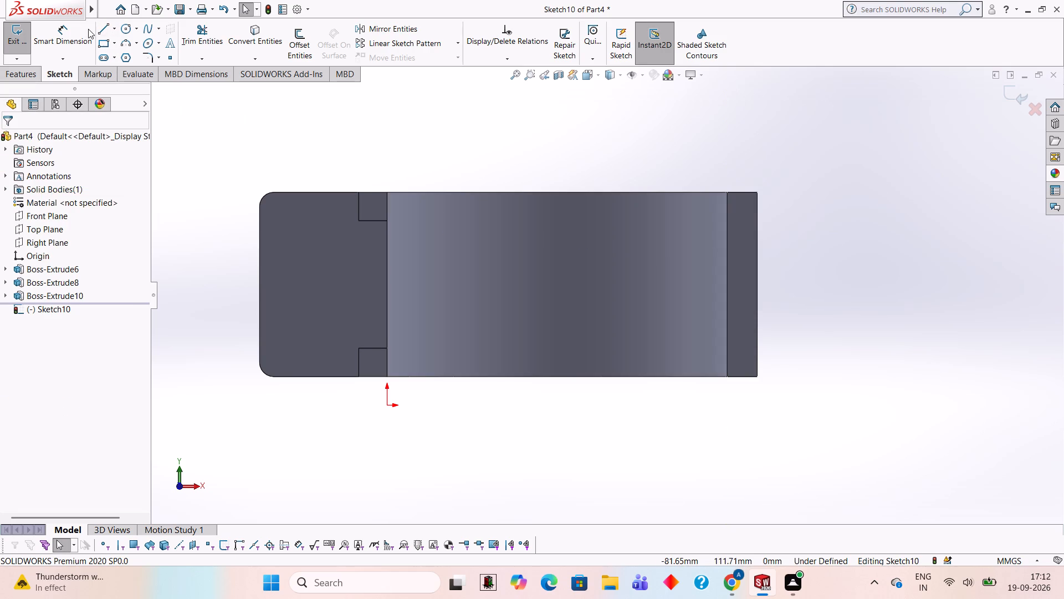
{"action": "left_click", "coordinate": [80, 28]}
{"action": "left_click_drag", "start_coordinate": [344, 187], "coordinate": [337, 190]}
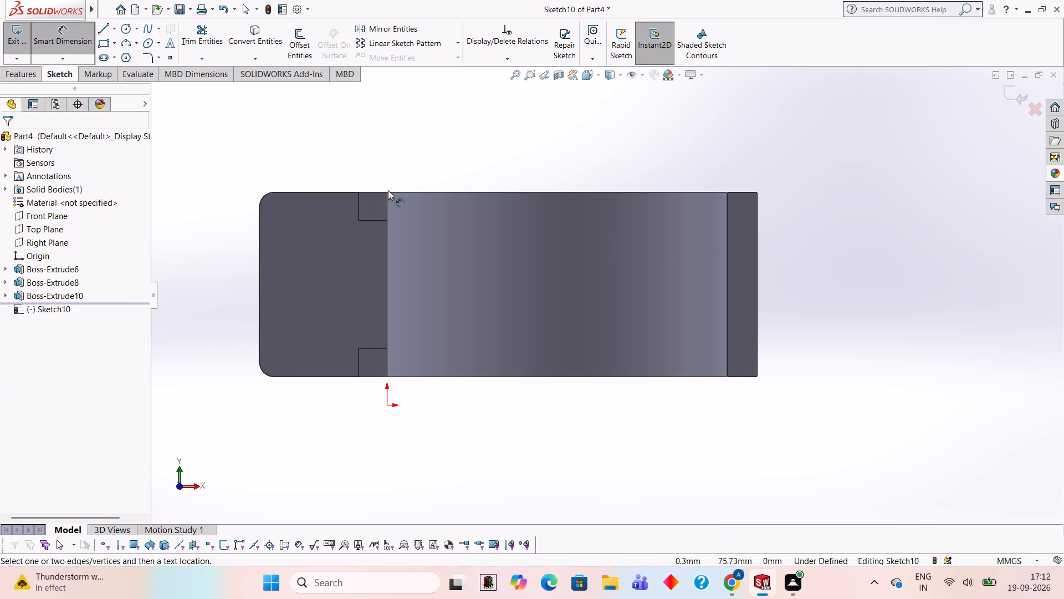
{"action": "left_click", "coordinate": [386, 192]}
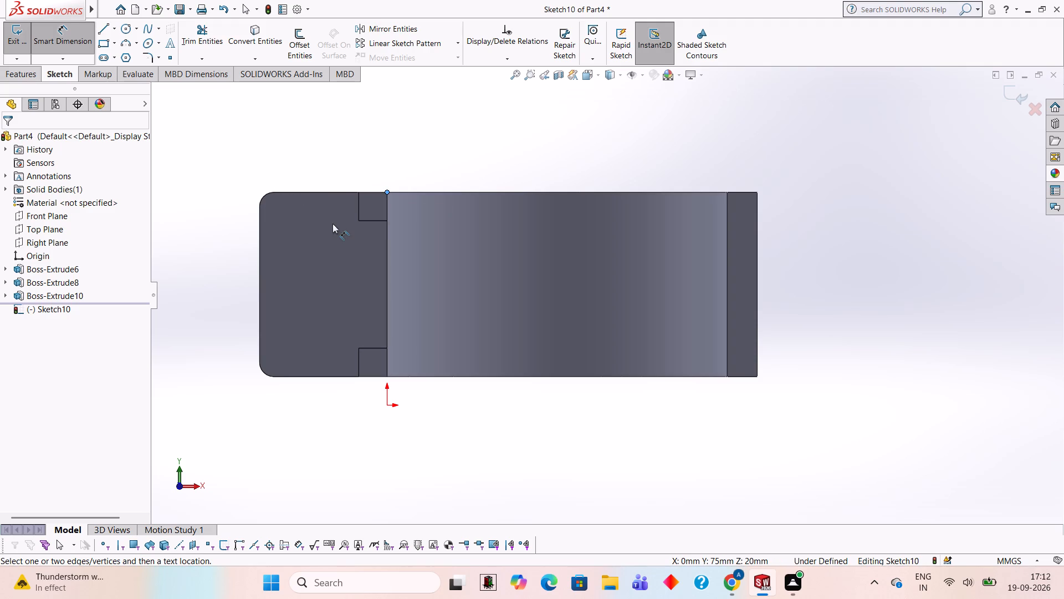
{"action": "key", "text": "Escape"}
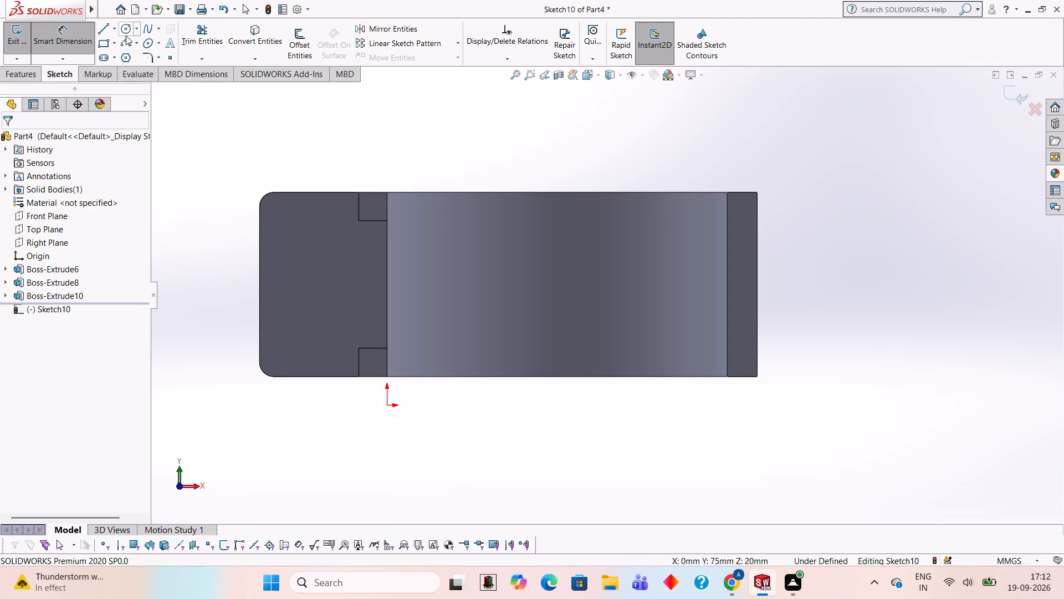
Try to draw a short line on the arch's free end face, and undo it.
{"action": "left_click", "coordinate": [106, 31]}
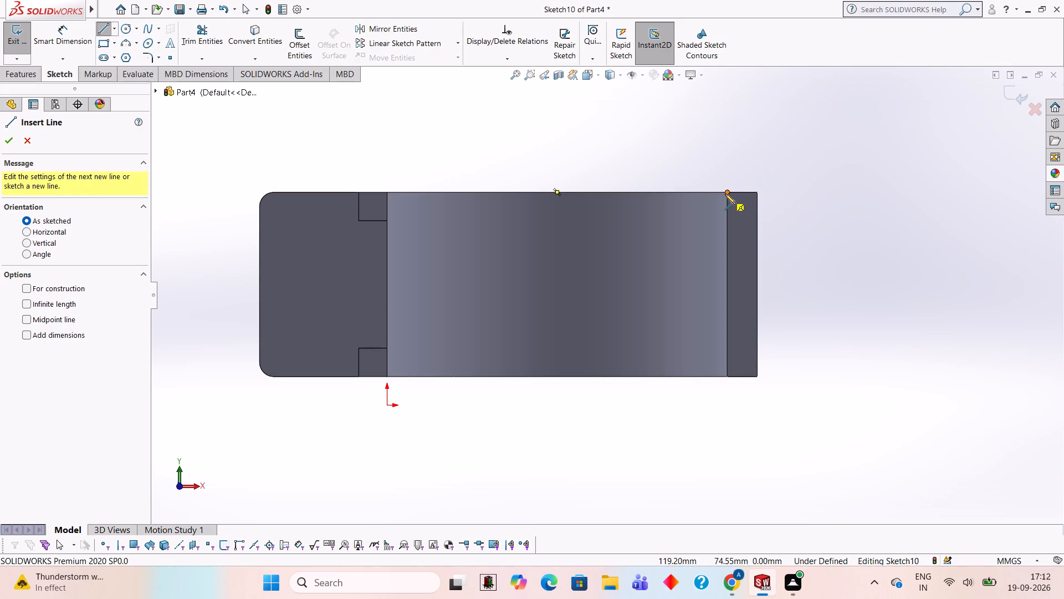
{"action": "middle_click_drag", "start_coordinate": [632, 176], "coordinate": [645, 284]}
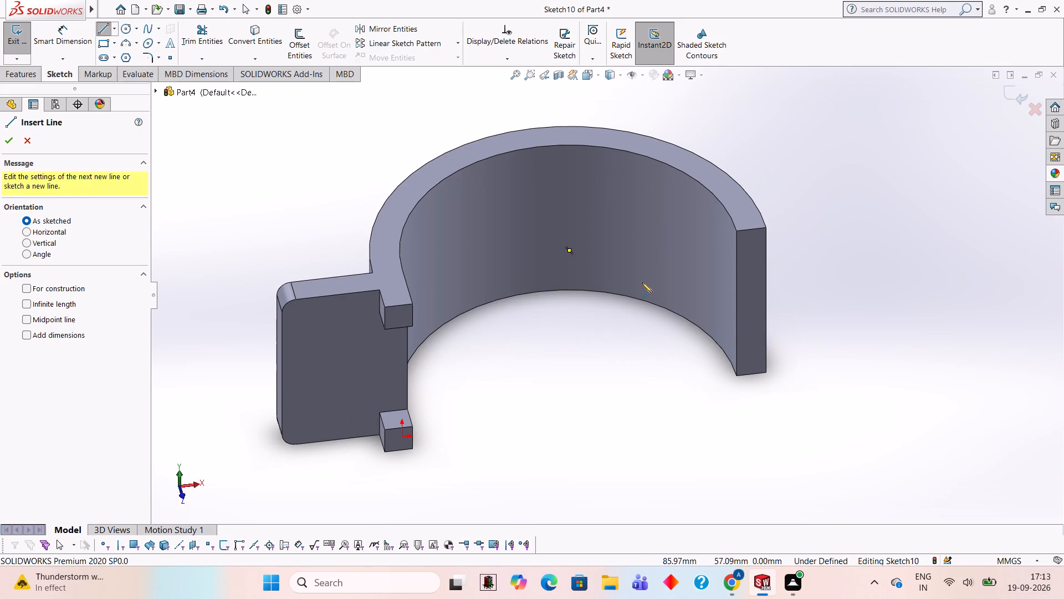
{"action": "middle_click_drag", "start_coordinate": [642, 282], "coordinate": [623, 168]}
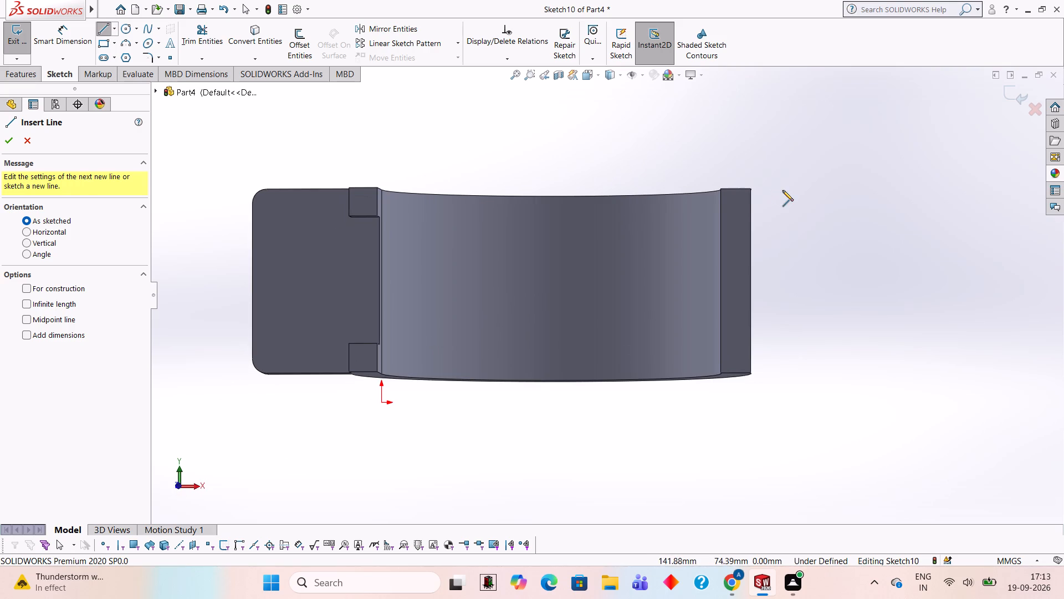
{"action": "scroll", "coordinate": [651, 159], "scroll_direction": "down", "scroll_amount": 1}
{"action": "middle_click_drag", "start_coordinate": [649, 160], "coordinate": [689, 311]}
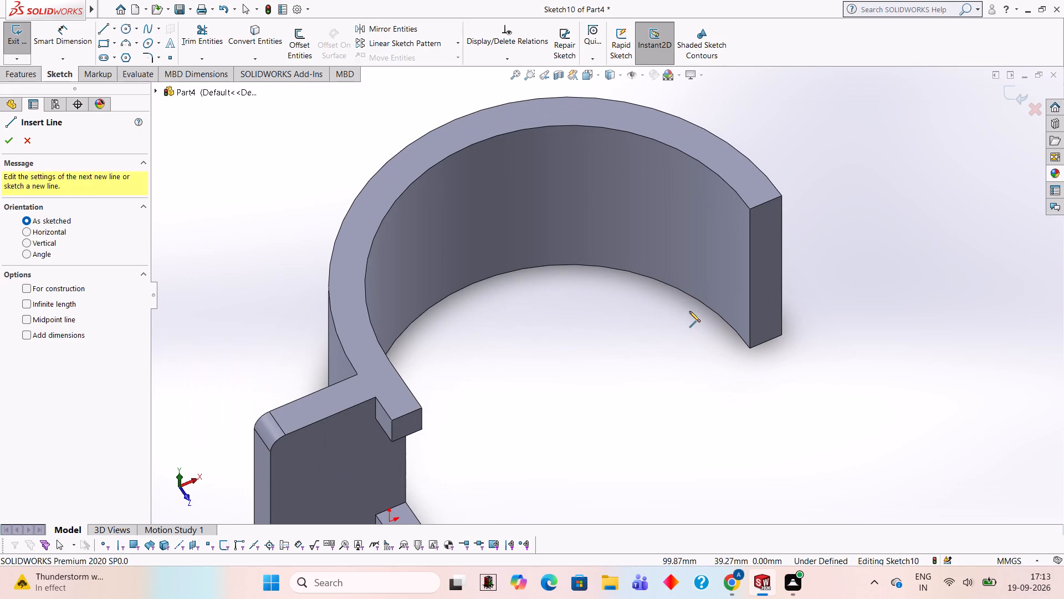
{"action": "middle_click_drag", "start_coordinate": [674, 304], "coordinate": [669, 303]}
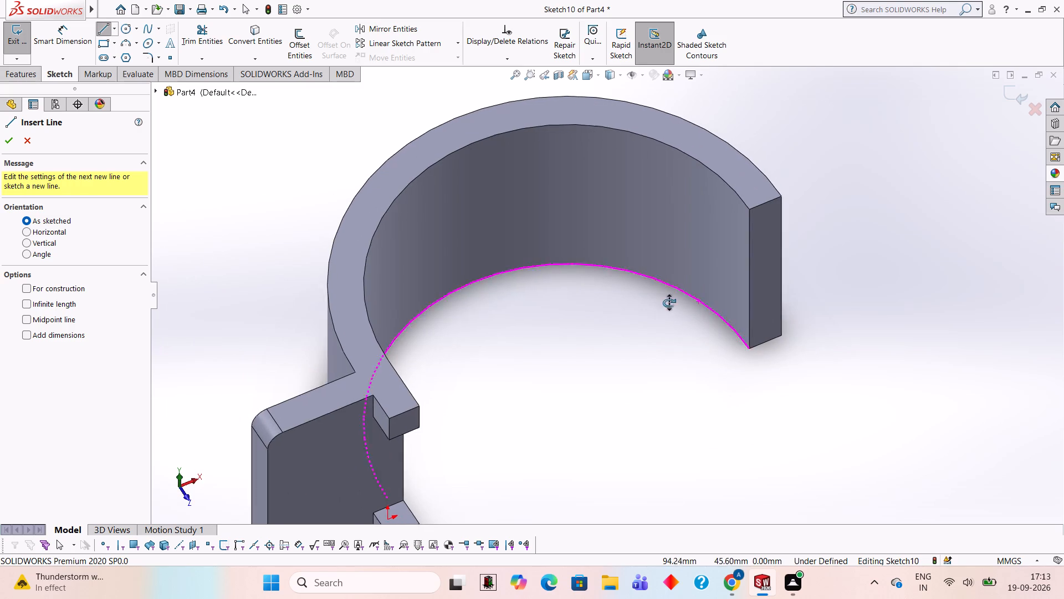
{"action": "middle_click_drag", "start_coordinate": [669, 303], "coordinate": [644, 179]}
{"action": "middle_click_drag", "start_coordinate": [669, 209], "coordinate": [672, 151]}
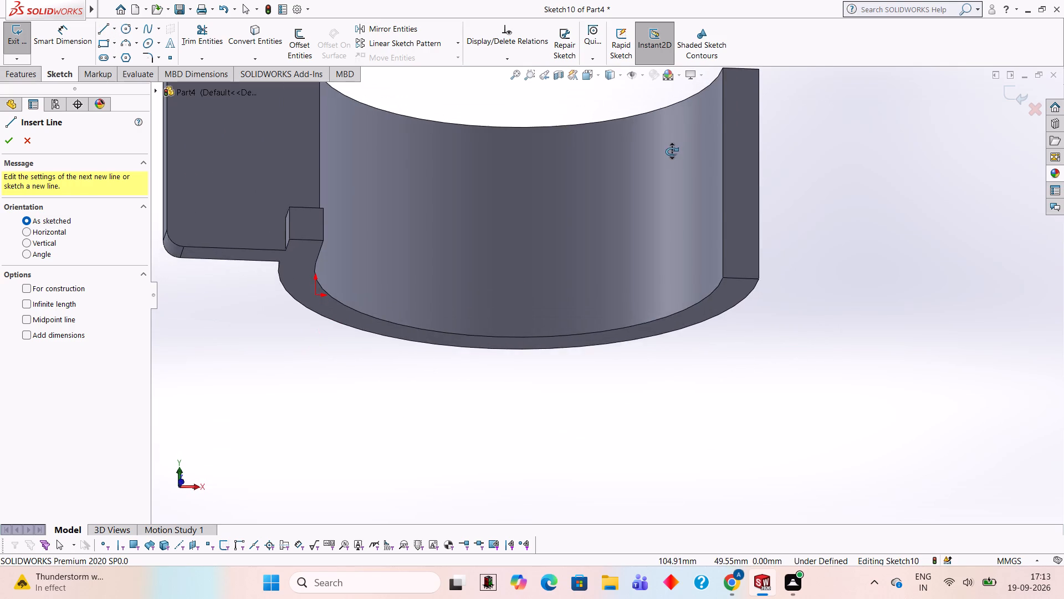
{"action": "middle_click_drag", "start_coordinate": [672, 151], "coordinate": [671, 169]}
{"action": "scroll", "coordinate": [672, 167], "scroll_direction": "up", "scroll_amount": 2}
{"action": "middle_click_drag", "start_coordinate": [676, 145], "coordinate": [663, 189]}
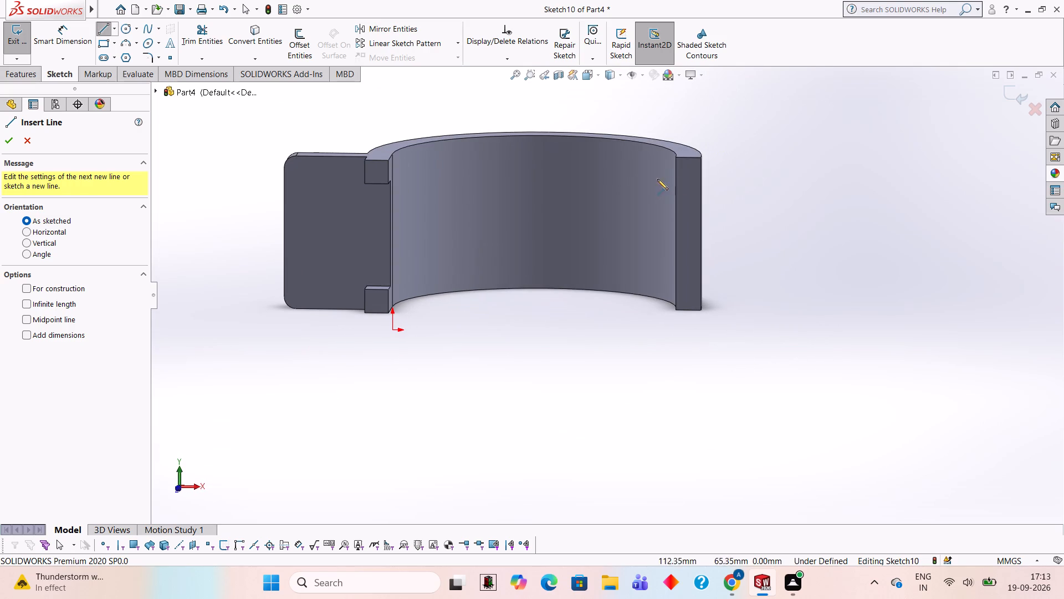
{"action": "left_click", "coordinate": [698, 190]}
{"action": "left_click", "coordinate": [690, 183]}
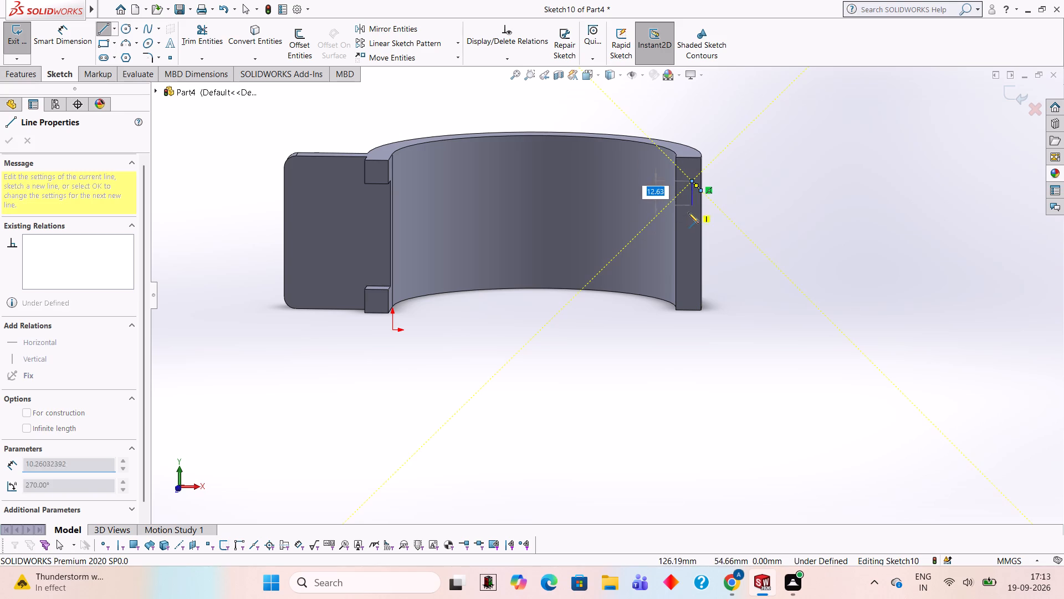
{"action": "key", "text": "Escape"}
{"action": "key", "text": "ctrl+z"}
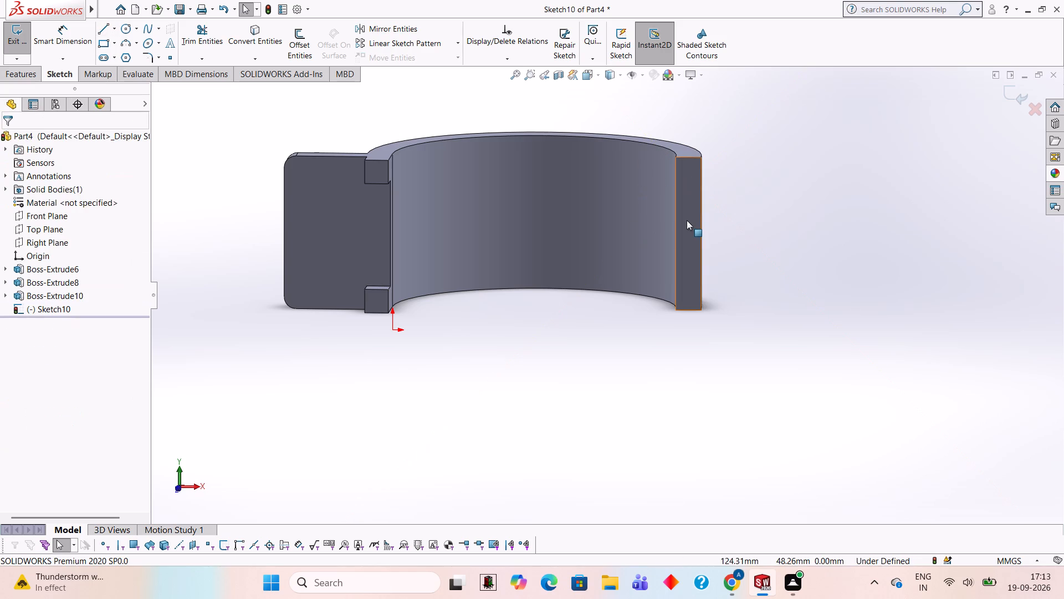
Close the empty sketch and start a new one on the arch's free rectangular end face, viewed face-on.
{"action": "left_click", "coordinate": [687, 220]}
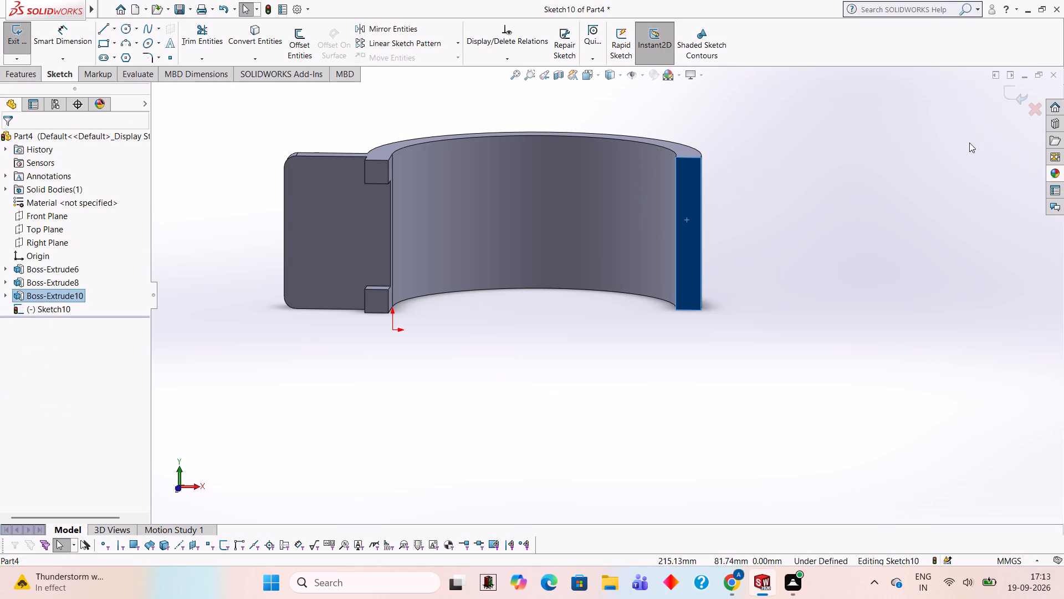
{"action": "left_click", "coordinate": [1022, 98]}
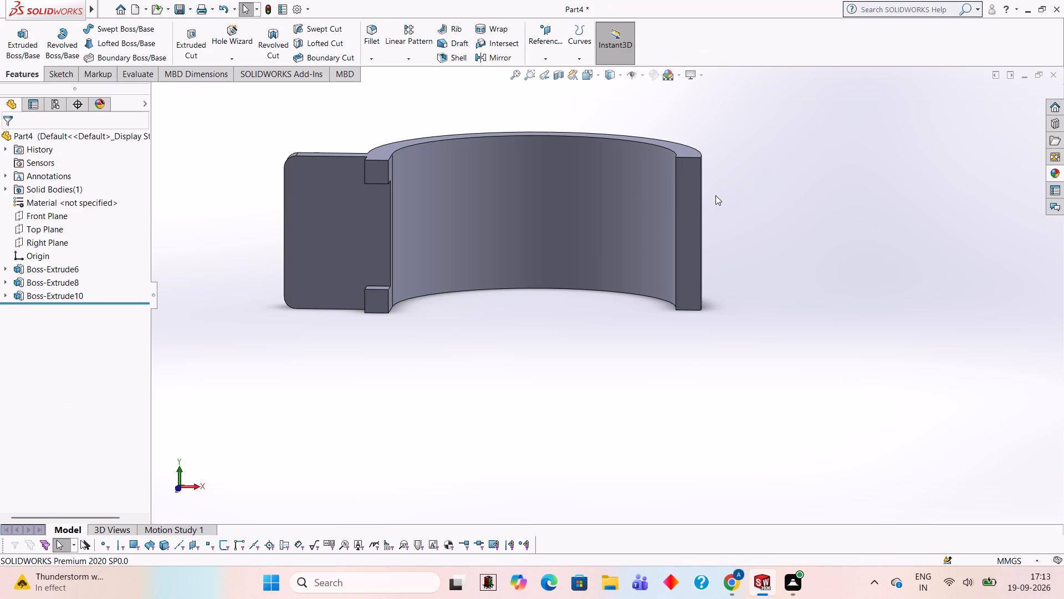
{"action": "left_click", "coordinate": [692, 195]}
{"action": "left_click", "coordinate": [739, 163]}
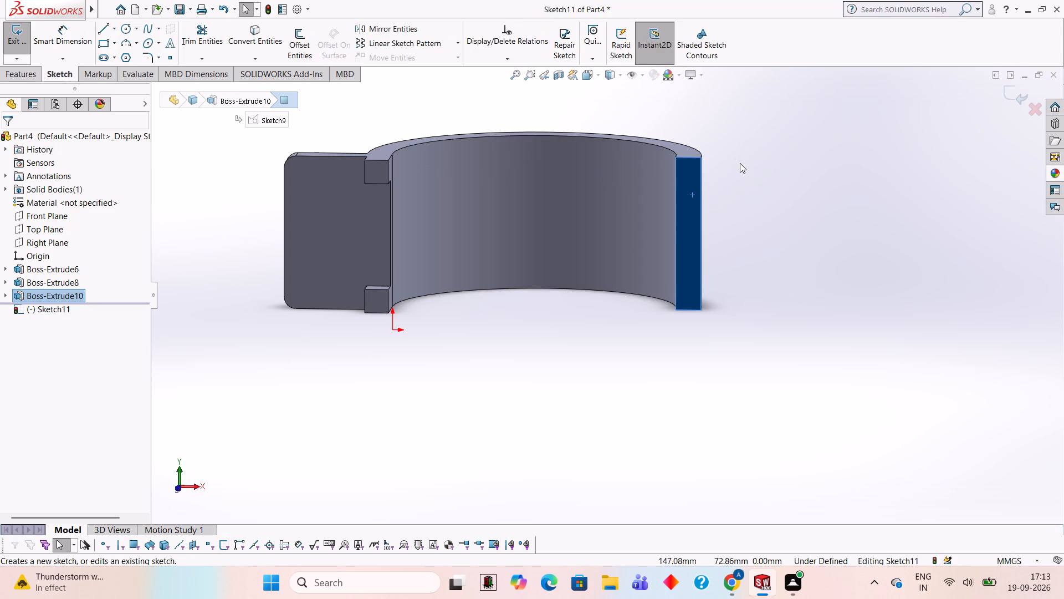
{"action": "key", "text": "ctrl+8"}
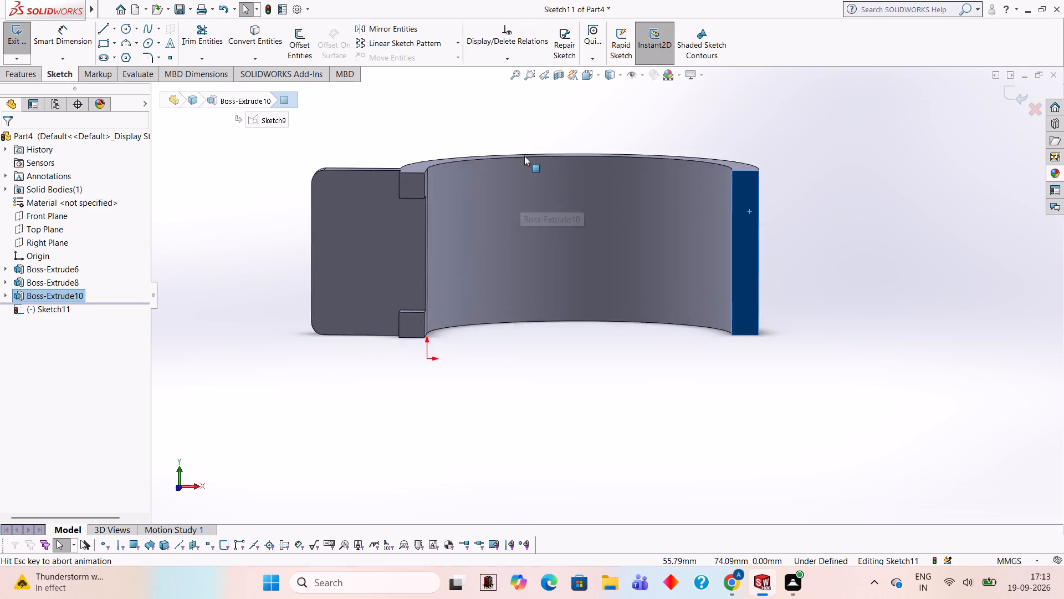
{"action": "scroll", "coordinate": [1004, 268], "scroll_direction": "down", "scroll_amount": 1}
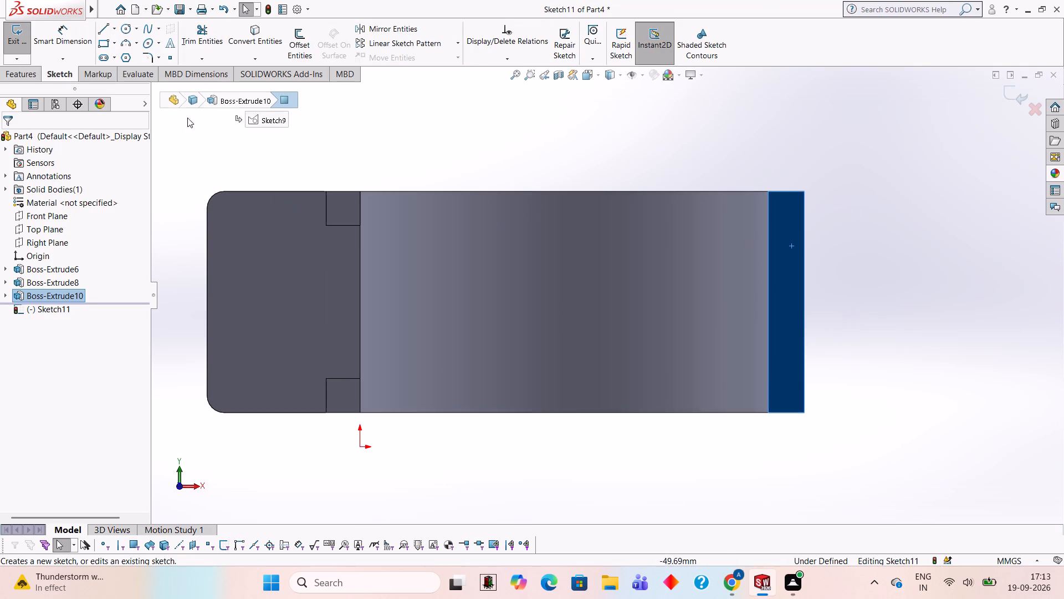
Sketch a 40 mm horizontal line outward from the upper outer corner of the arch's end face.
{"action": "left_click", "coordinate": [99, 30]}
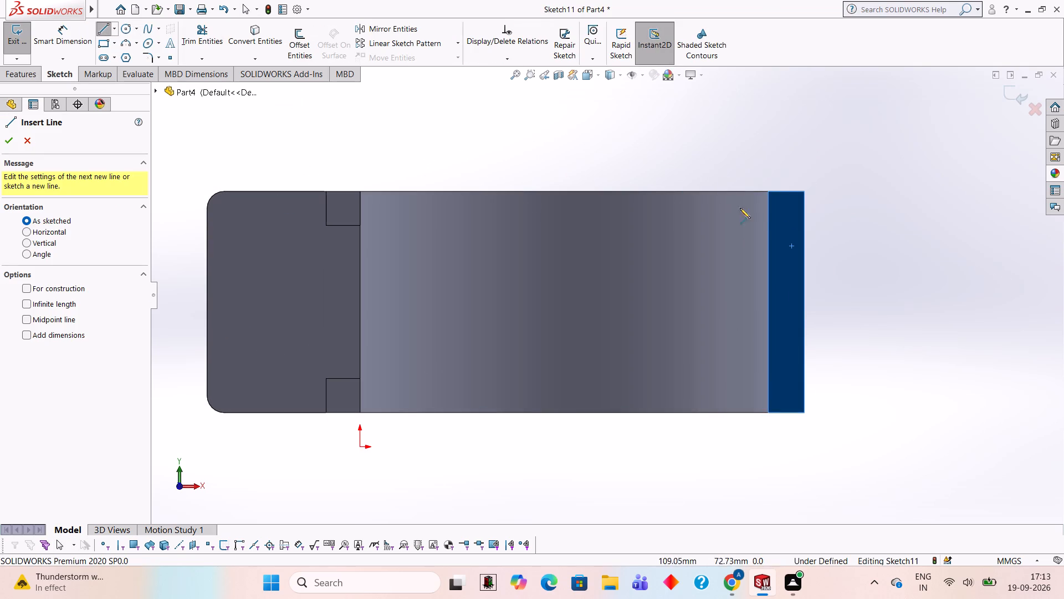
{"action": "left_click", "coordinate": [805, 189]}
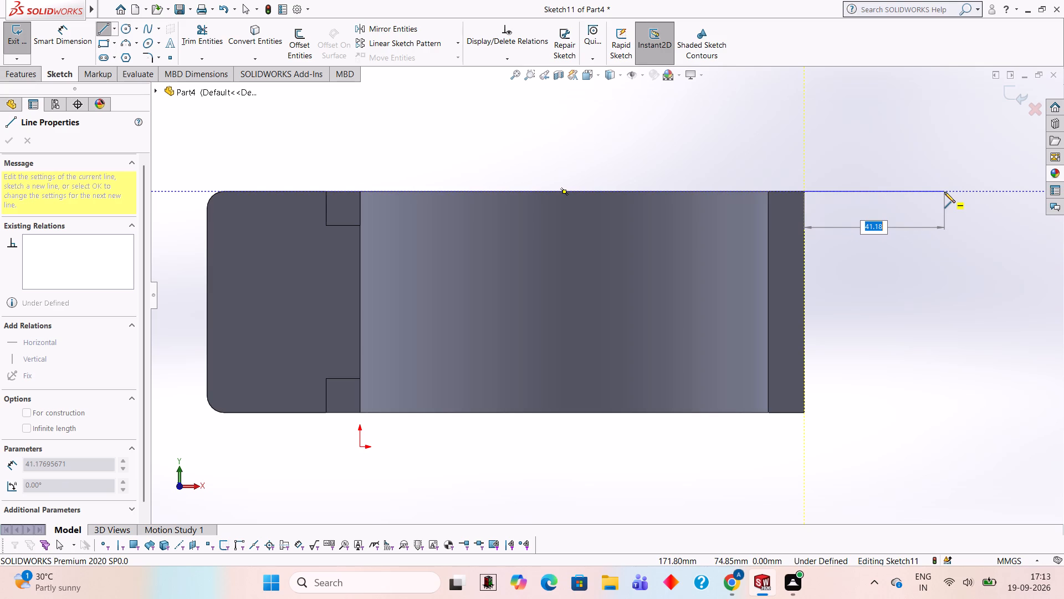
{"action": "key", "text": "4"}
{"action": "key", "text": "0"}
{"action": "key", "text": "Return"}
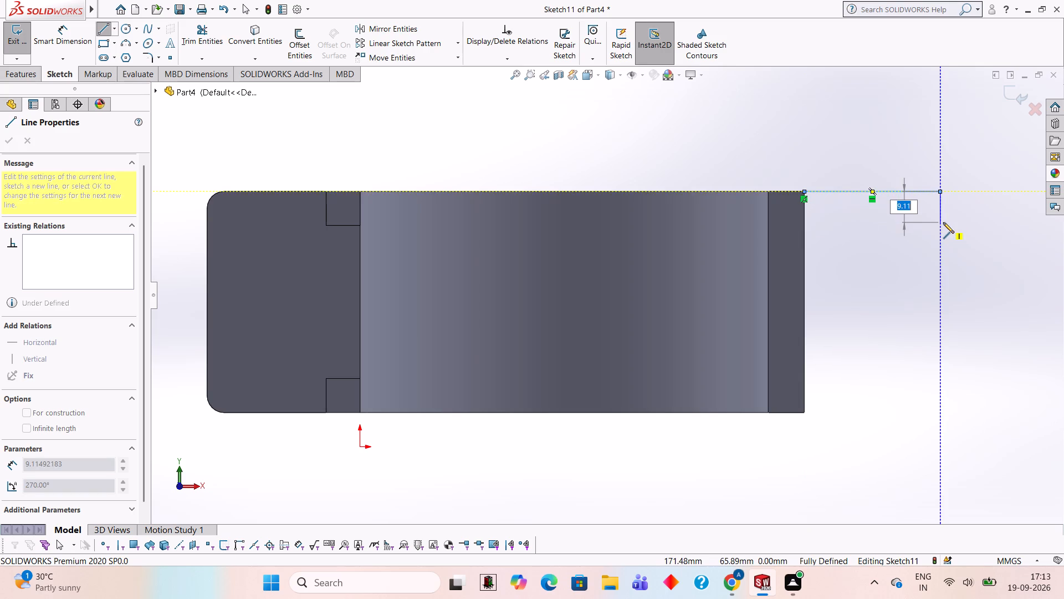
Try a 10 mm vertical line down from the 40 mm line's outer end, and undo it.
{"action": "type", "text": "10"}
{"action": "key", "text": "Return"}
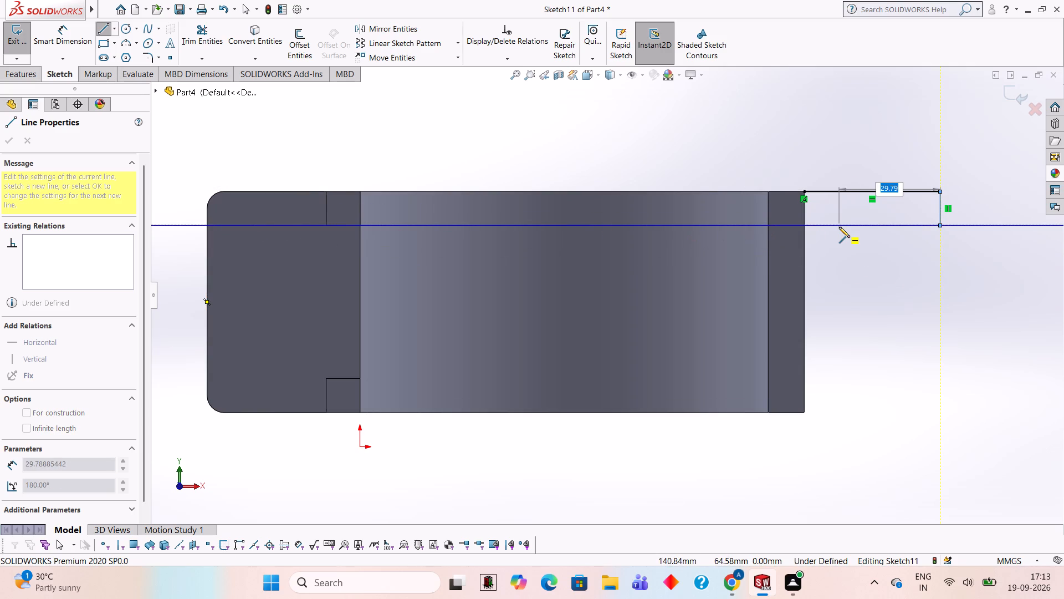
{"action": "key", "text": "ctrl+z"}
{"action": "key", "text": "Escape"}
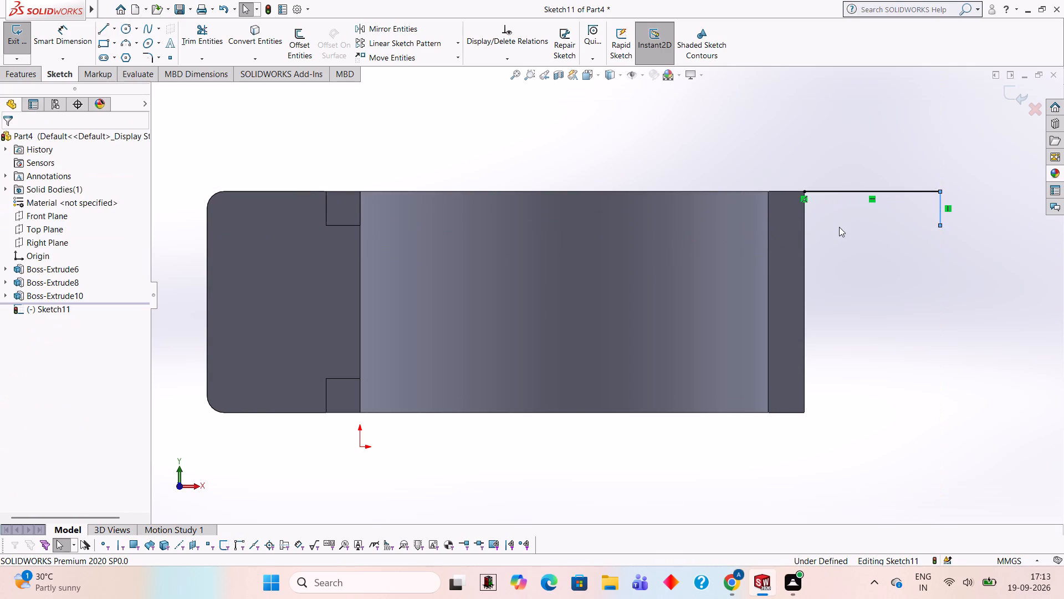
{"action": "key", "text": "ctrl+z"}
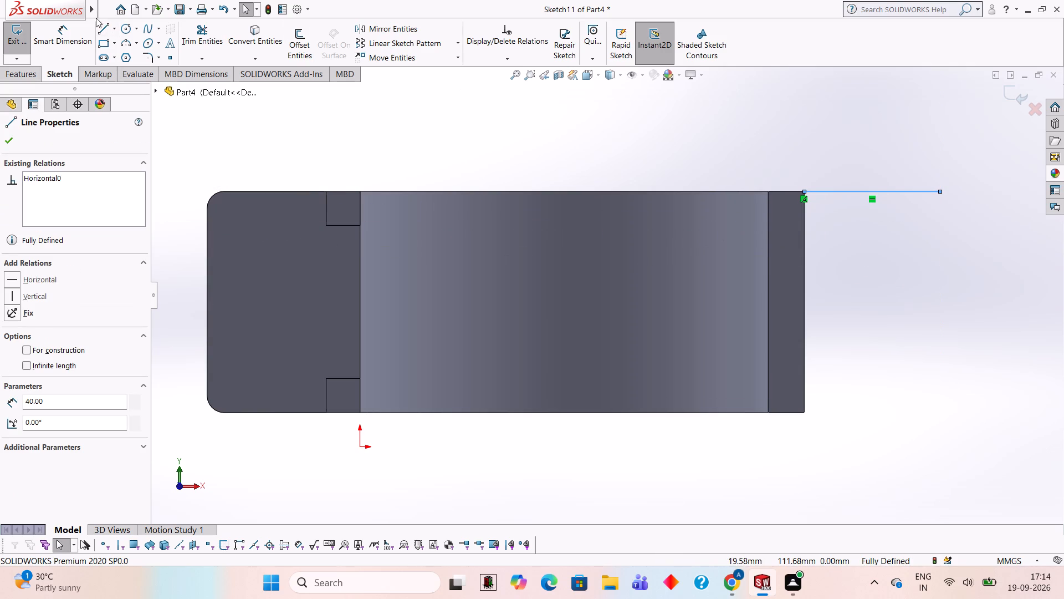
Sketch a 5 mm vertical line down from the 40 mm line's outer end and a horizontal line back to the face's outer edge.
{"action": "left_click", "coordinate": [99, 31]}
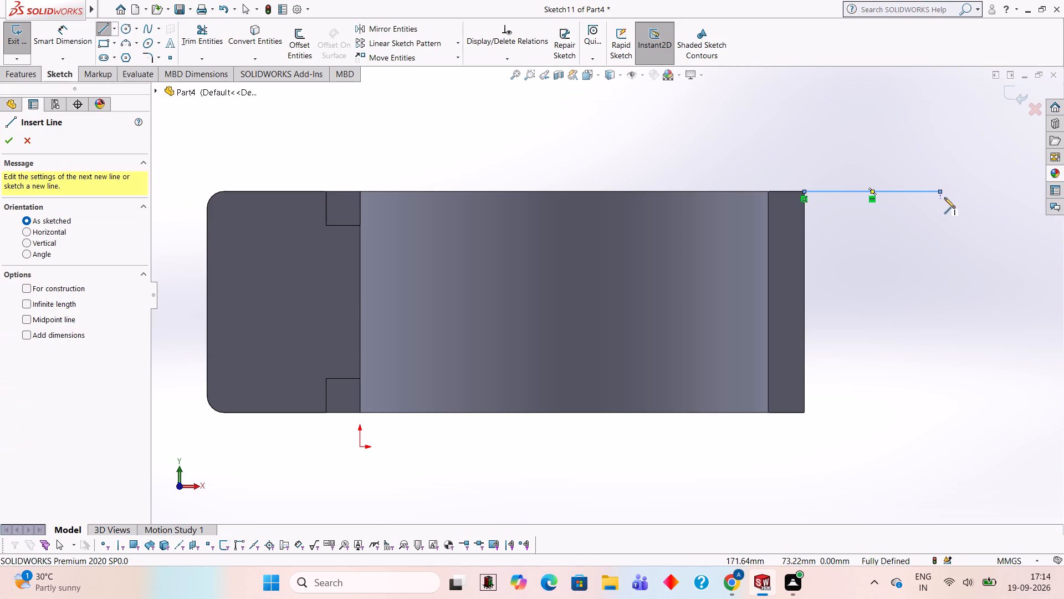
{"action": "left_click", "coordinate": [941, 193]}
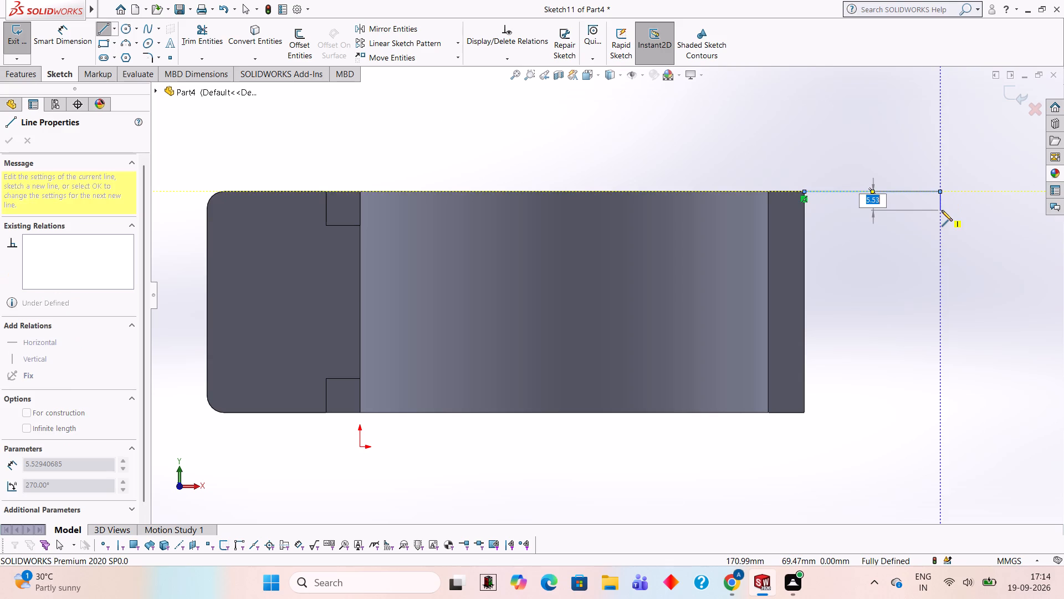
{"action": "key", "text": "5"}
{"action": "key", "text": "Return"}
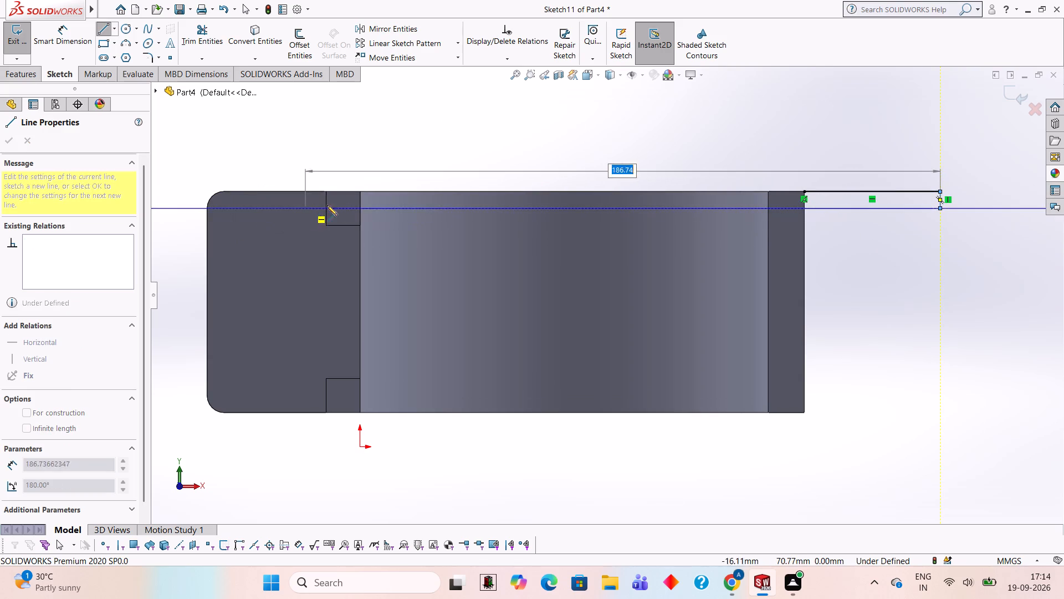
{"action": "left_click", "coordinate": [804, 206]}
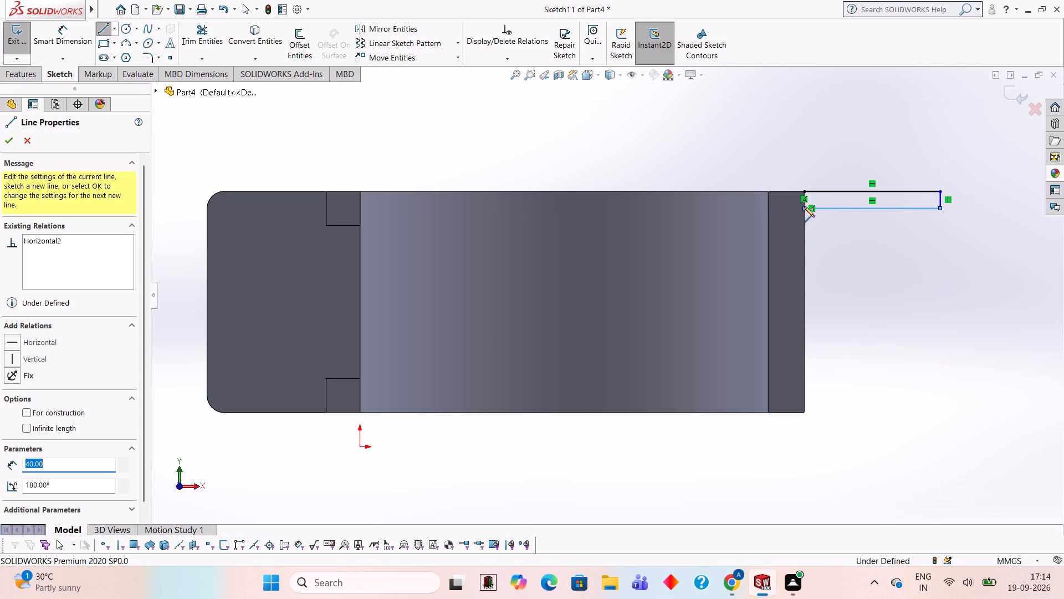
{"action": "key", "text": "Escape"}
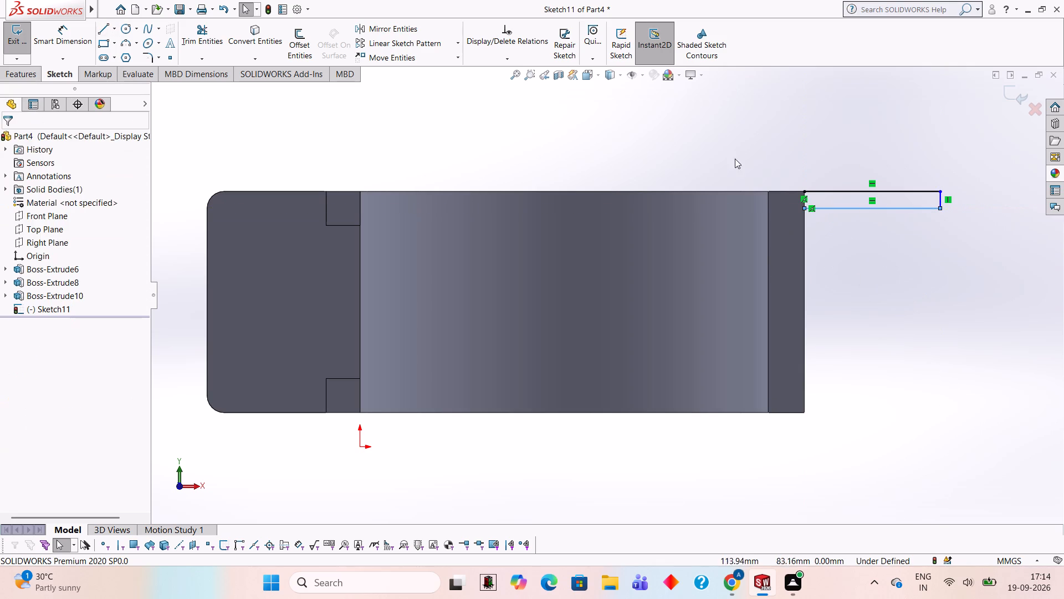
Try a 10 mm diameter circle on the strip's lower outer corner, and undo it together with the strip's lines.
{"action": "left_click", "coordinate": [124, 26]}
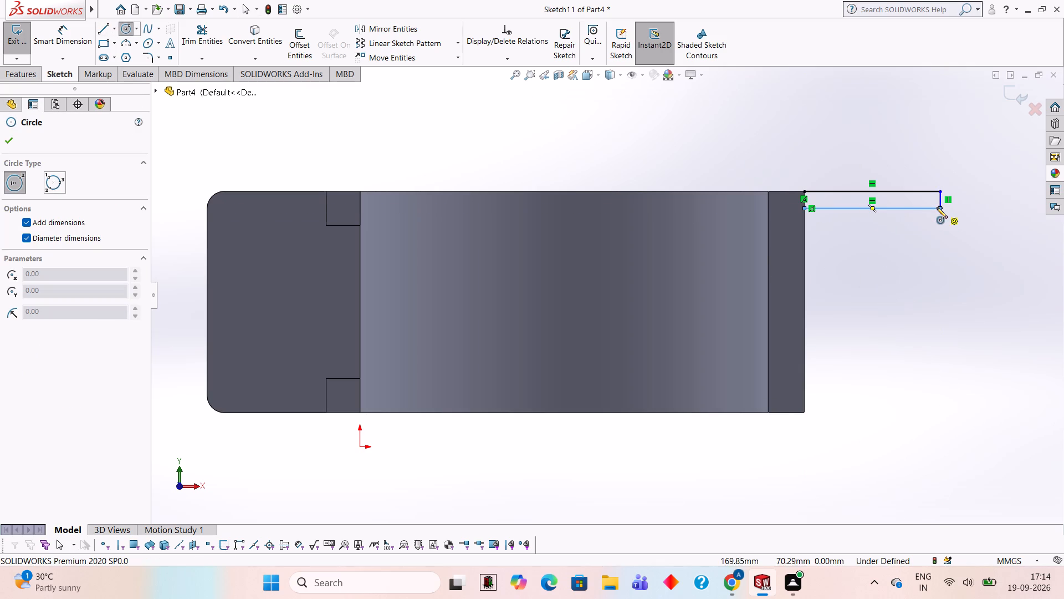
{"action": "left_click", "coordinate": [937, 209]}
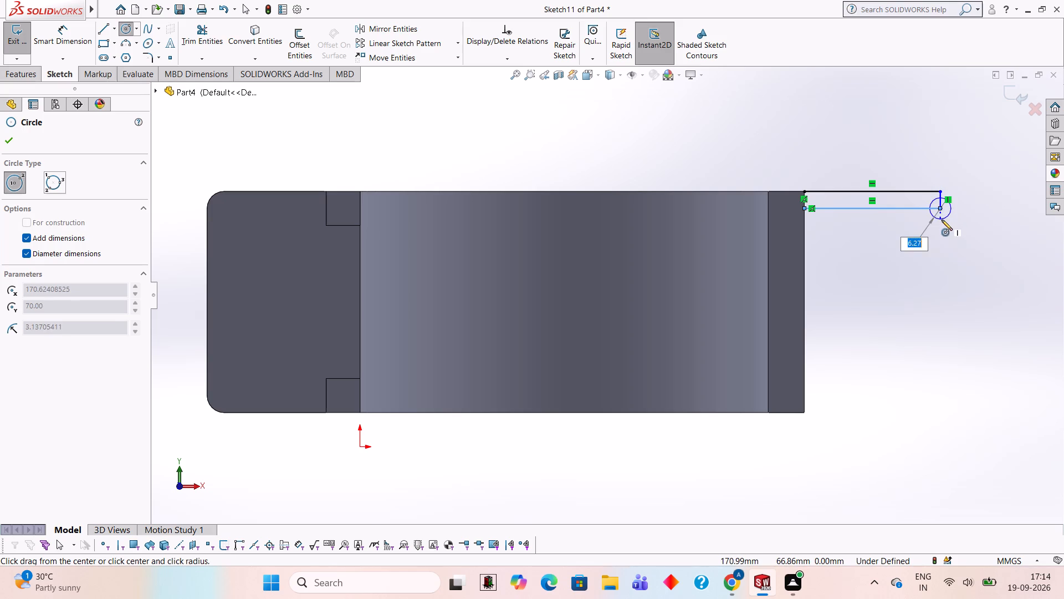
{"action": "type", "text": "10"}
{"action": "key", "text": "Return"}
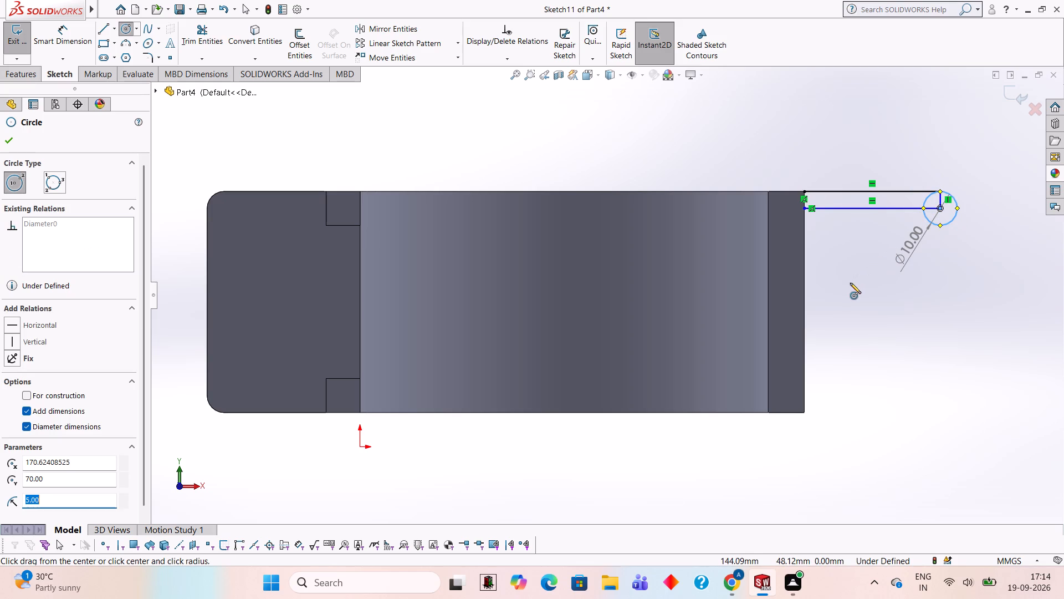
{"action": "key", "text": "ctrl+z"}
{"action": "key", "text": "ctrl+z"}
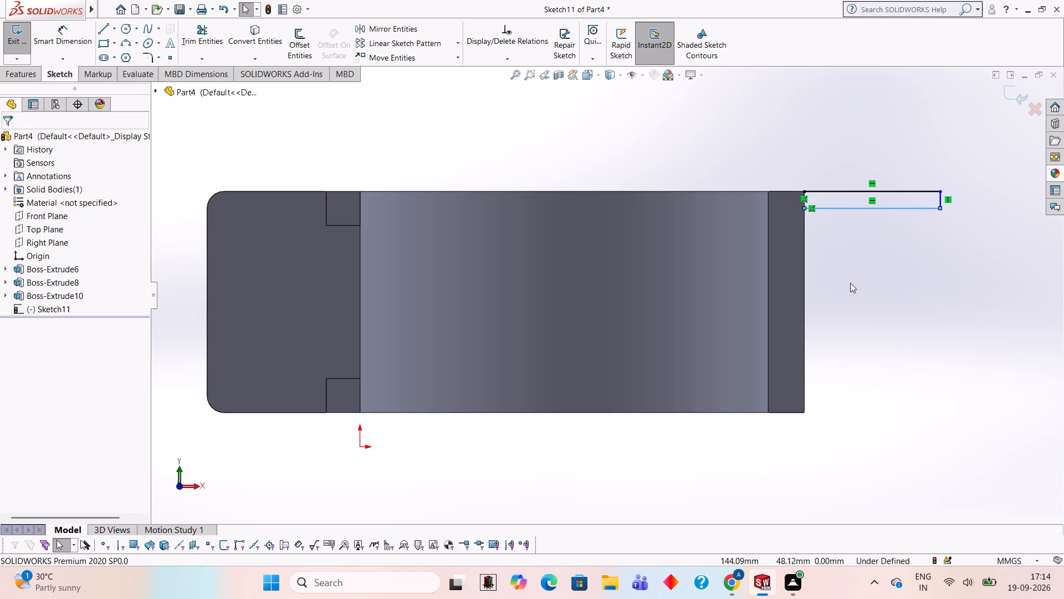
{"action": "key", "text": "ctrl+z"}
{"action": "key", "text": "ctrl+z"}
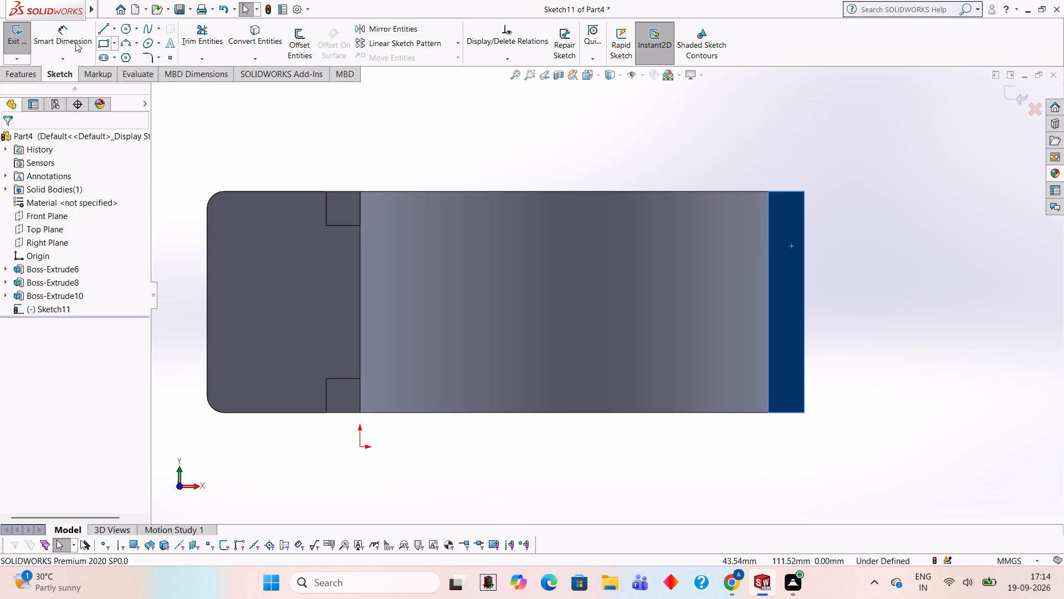
Sketch a strip from the end face's upper outer corner: 35 mm horizontally outward, 5 mm down, and 35 mm back to the face's edge.
{"action": "left_click", "coordinate": [101, 32]}
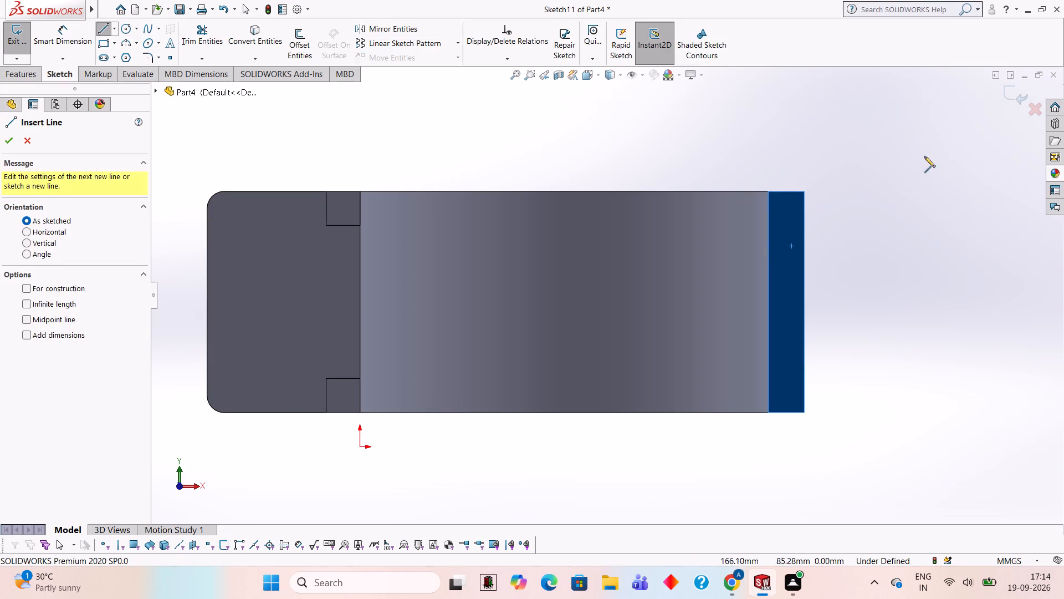
{"action": "left_click", "coordinate": [803, 191]}
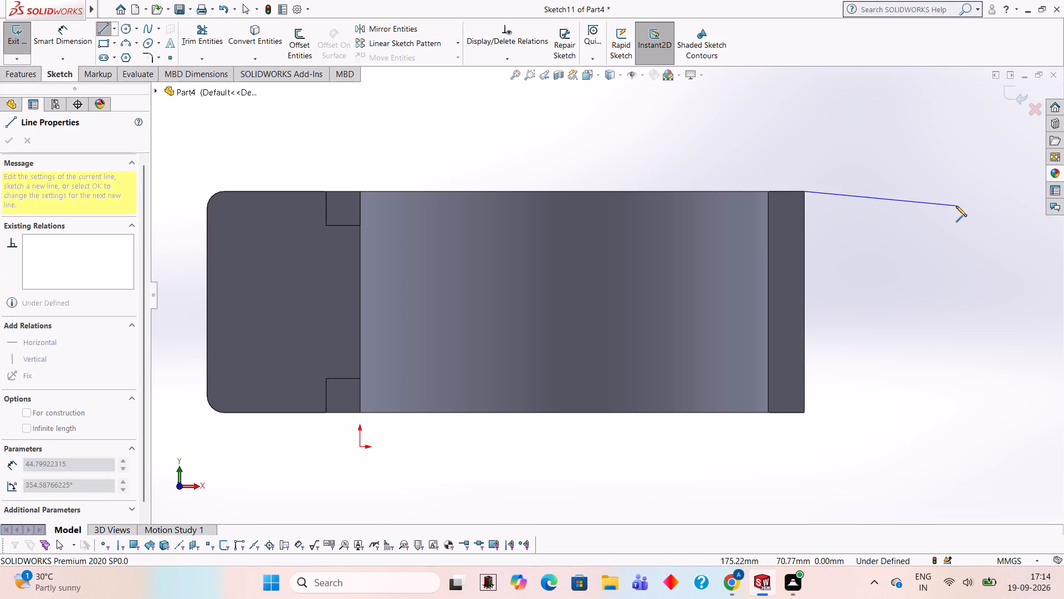
{"action": "type", "text": "35"}
{"action": "key", "text": "Return"}
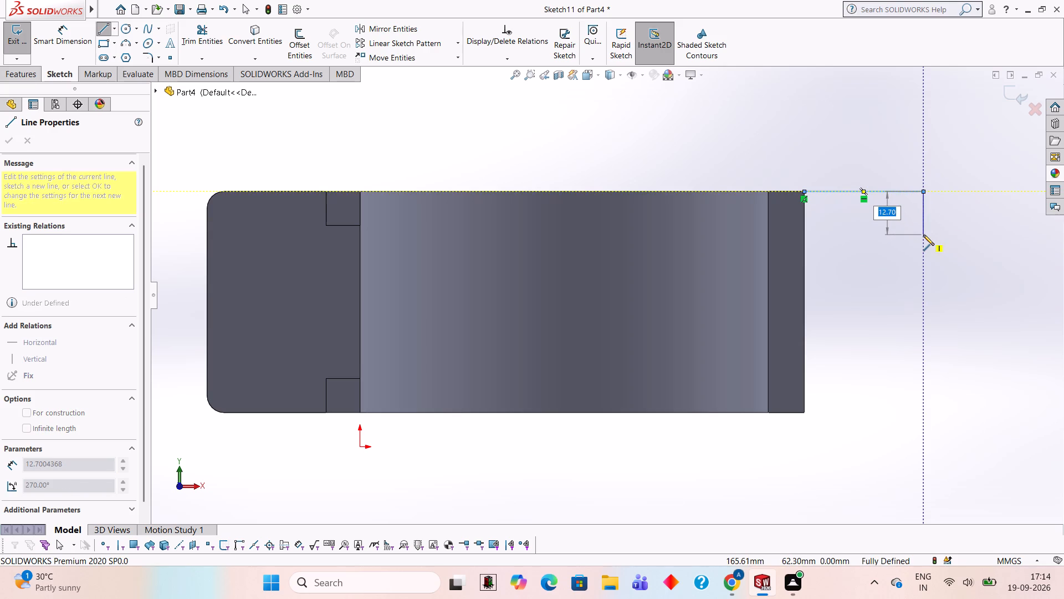
{"action": "key", "text": "5"}
{"action": "key", "text": "Return"}
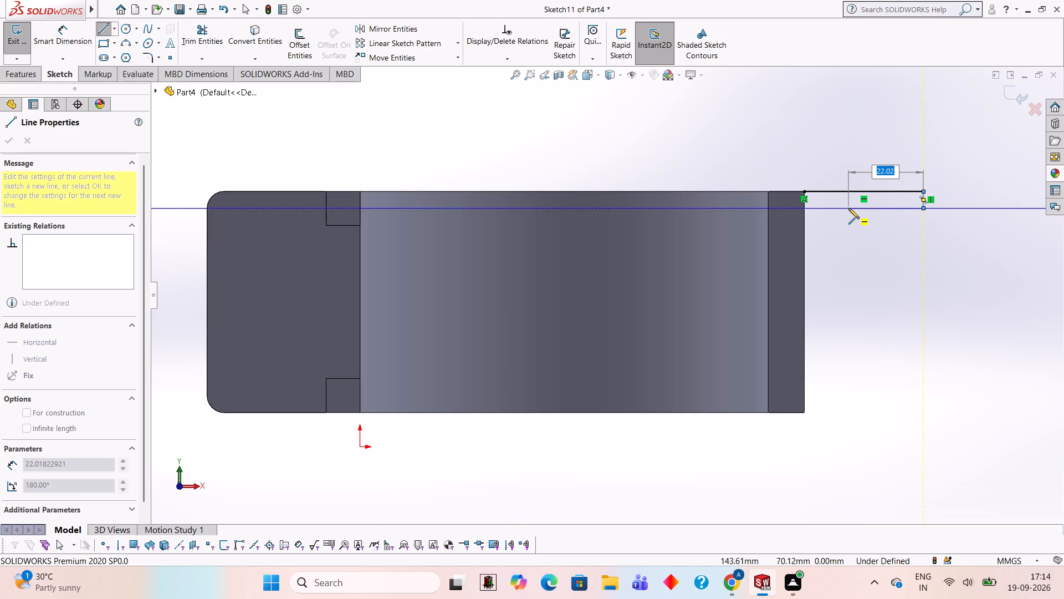
{"action": "type", "text": "35"}
{"action": "key", "text": "Return"}
{"action": "key", "text": "Escape"}
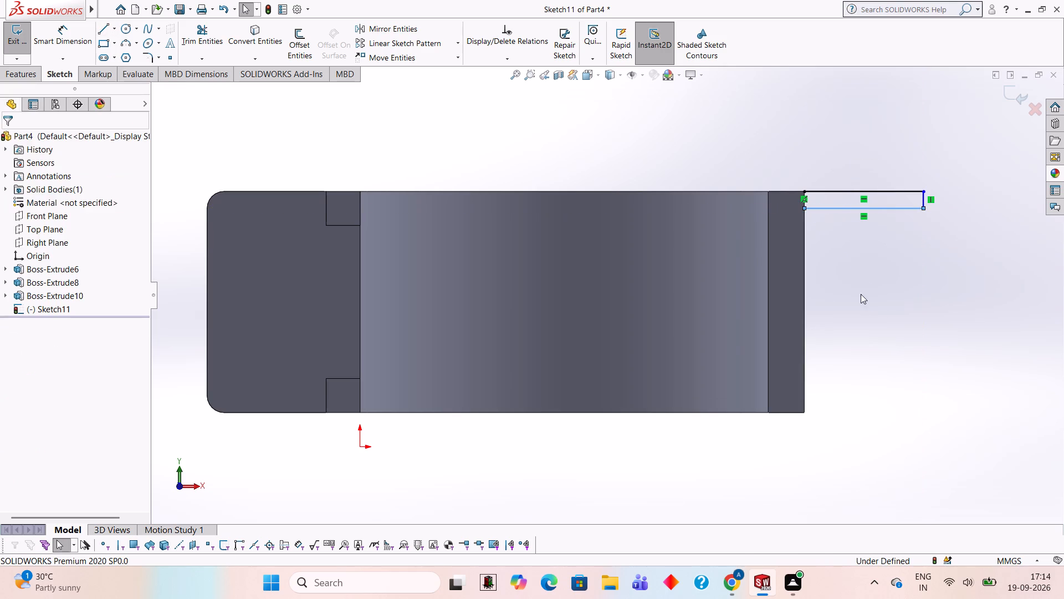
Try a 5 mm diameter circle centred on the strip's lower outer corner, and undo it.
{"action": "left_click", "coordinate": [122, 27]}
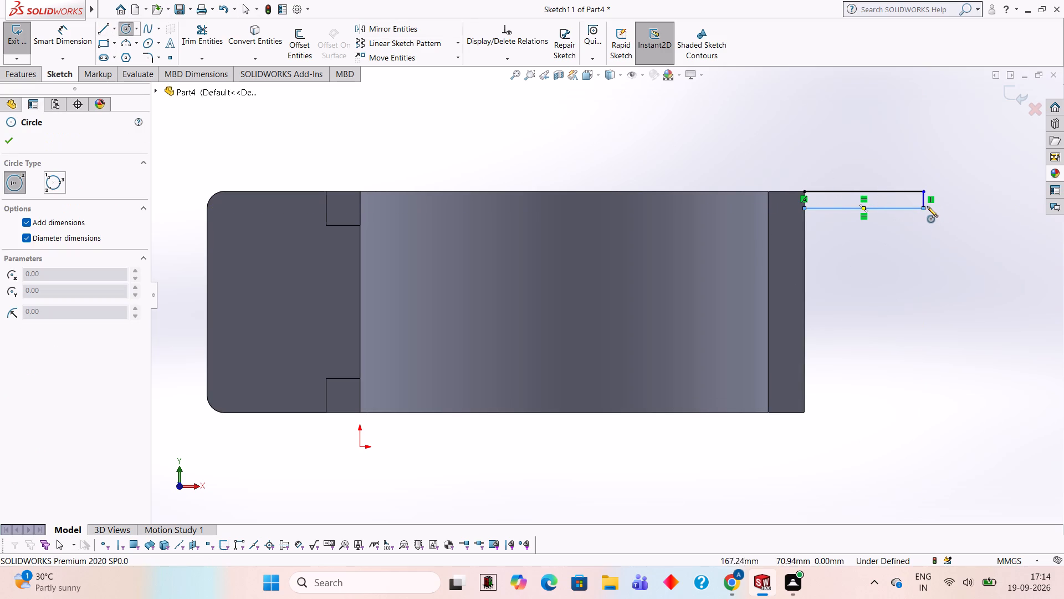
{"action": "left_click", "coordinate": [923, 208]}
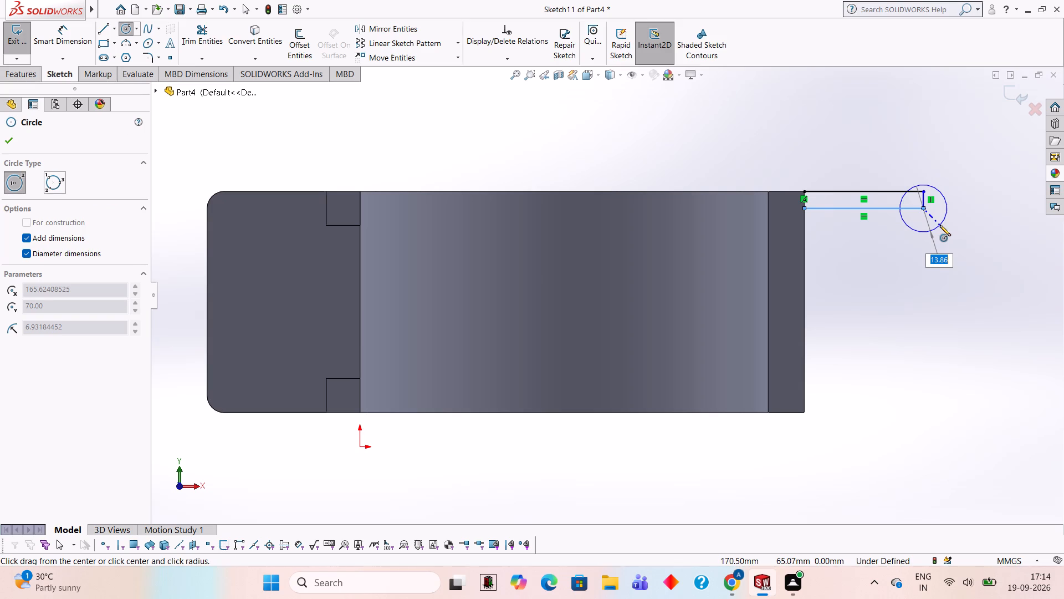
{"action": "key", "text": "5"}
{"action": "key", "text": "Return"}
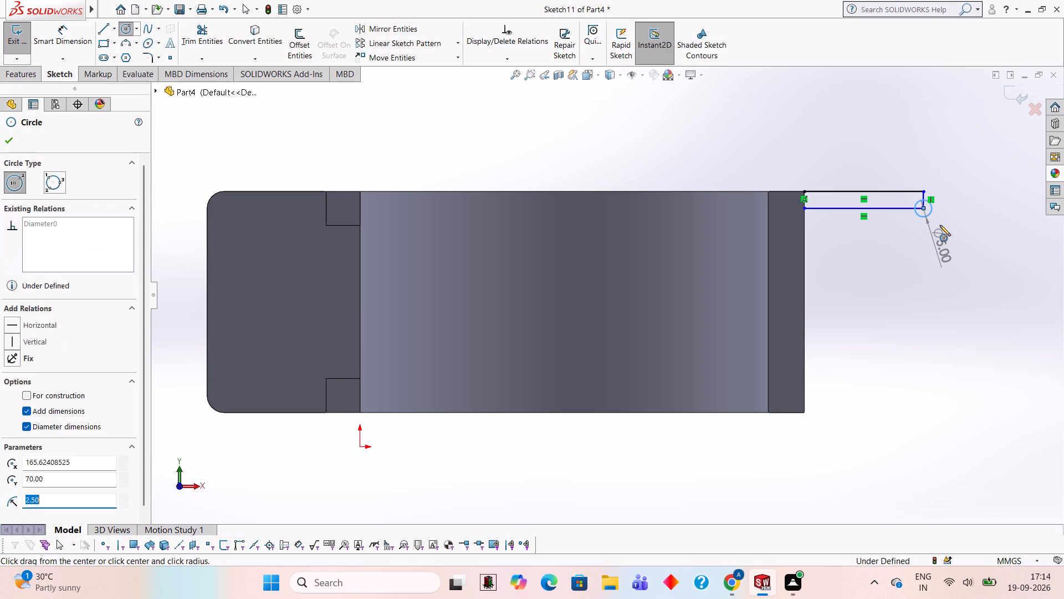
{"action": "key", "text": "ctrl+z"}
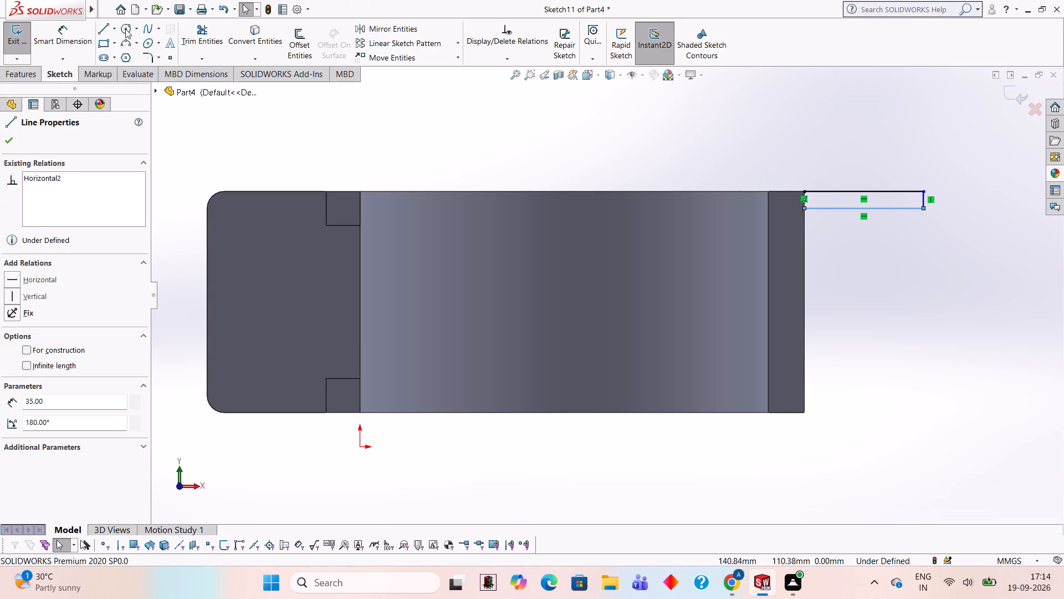
Sketch a 10 mm diameter circle centred on the strip's lower outer corner.
{"action": "left_click", "coordinate": [125, 29]}
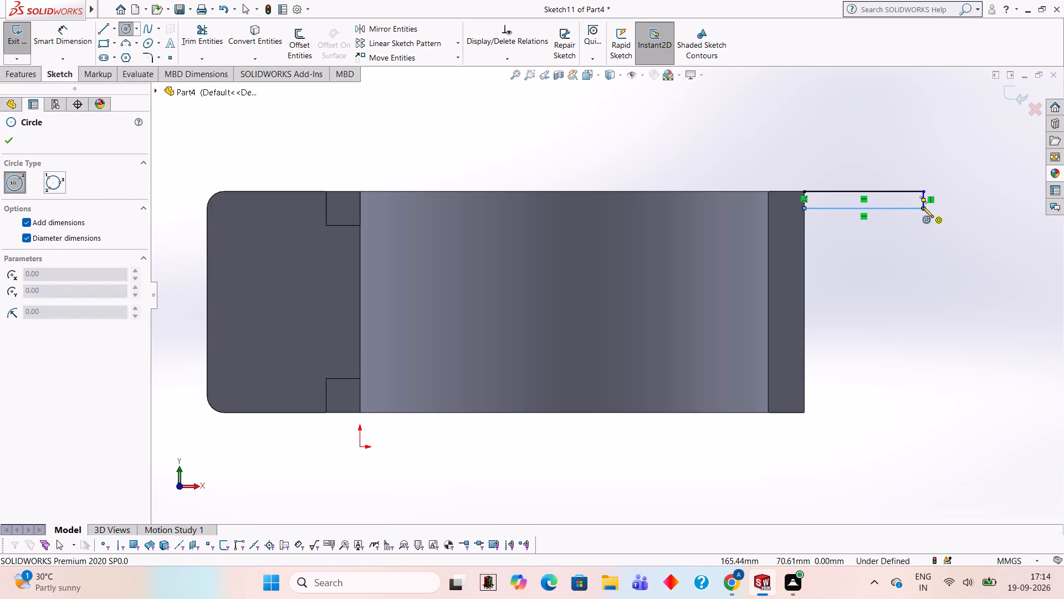
{"action": "left_click", "coordinate": [923, 208]}
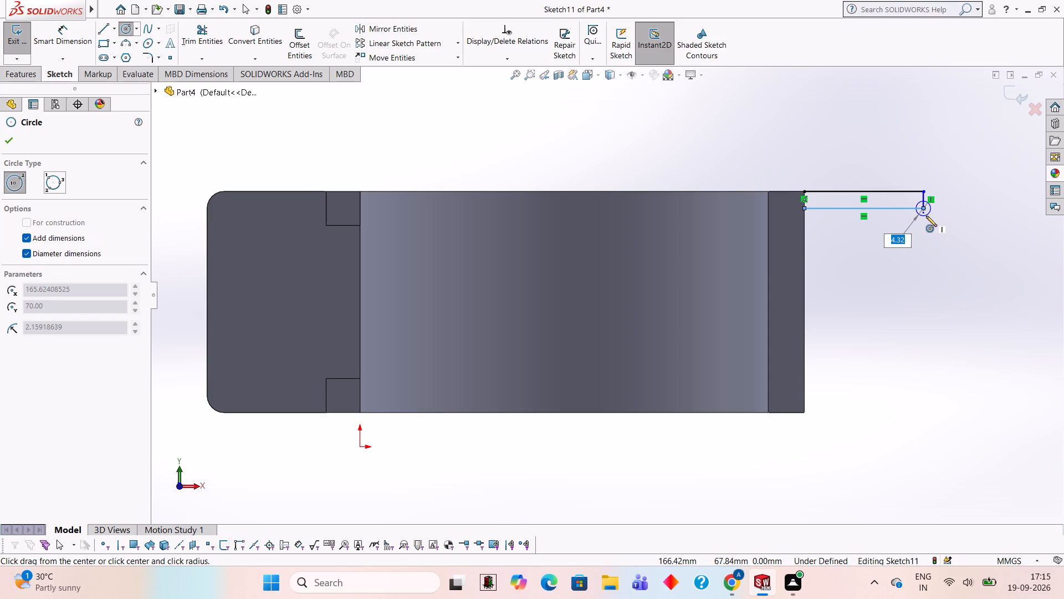
{"action": "type", "text": "10"}
{"action": "key", "text": "Return"}
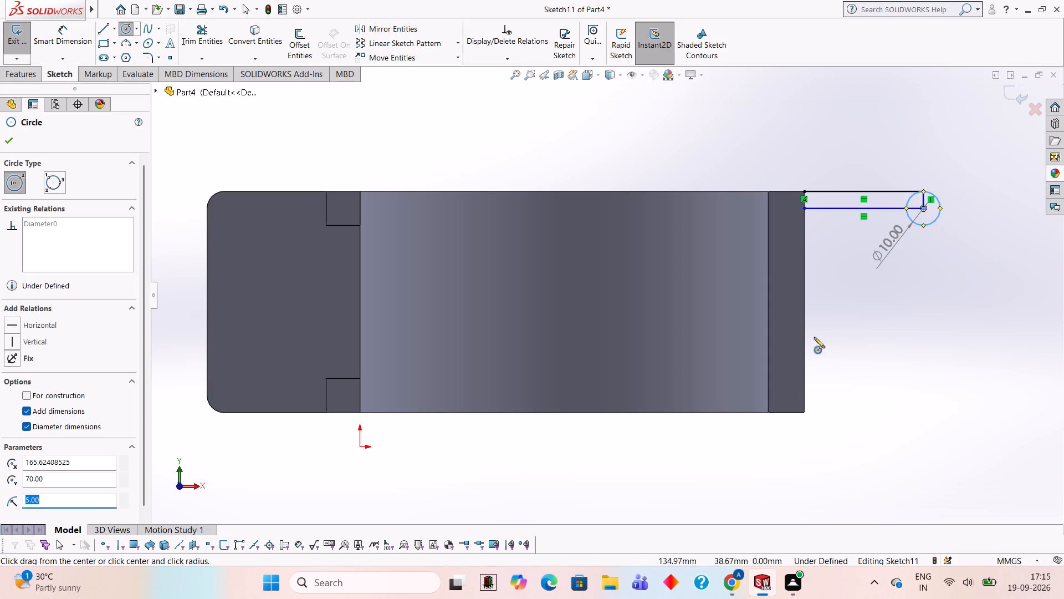
{"action": "key", "text": "Escape"}
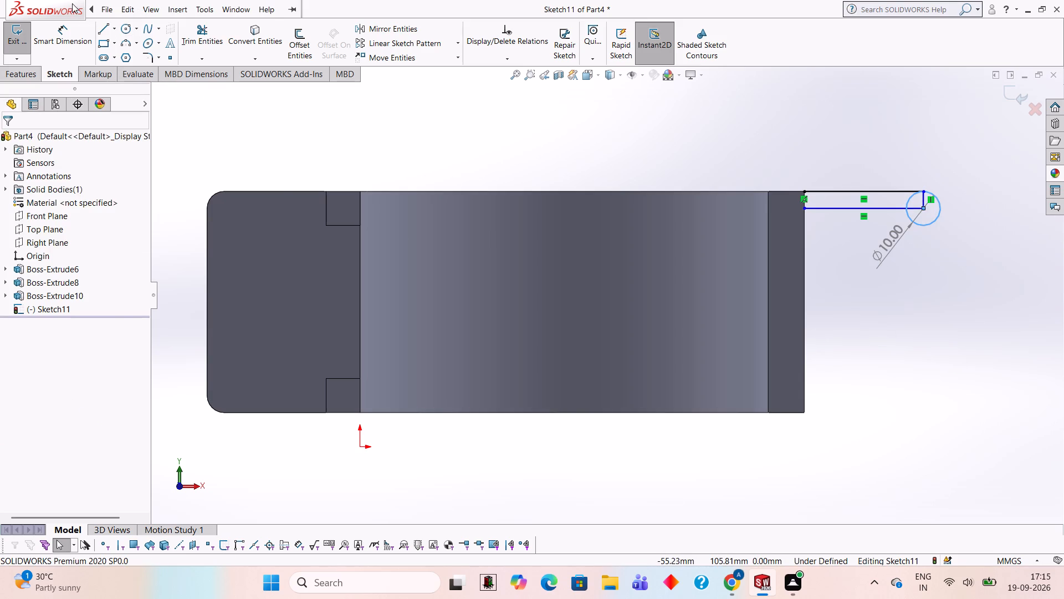
Trim away the upper strip's lower line, its short end line and the circle's upper inner quarter.
{"action": "left_click", "coordinate": [364, 121]}
{"action": "left_click", "coordinate": [204, 37]}
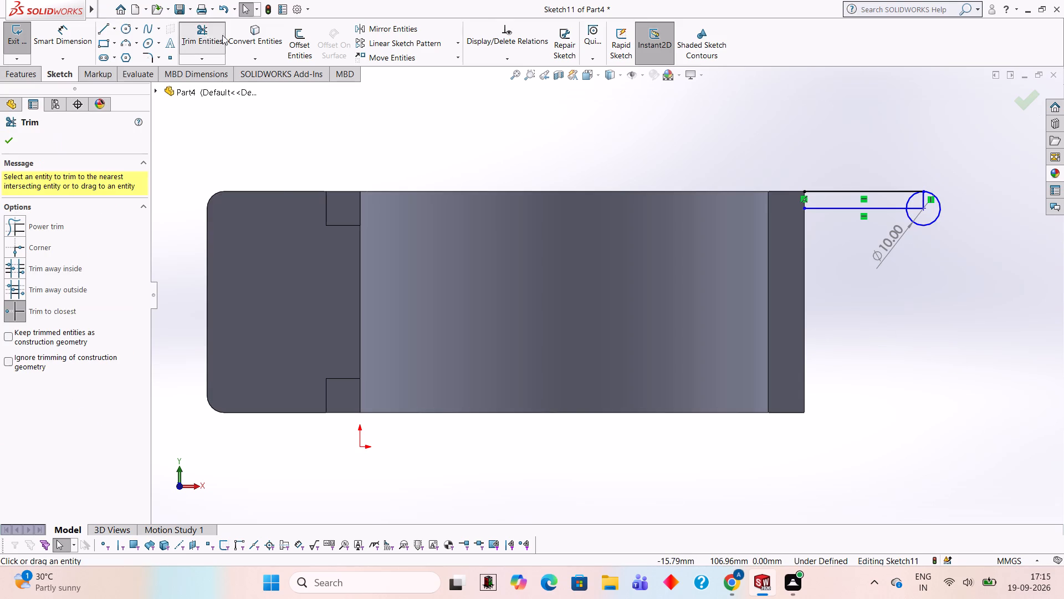
{"action": "left_click", "coordinate": [894, 206]}
{"action": "left_click", "coordinate": [910, 201]}
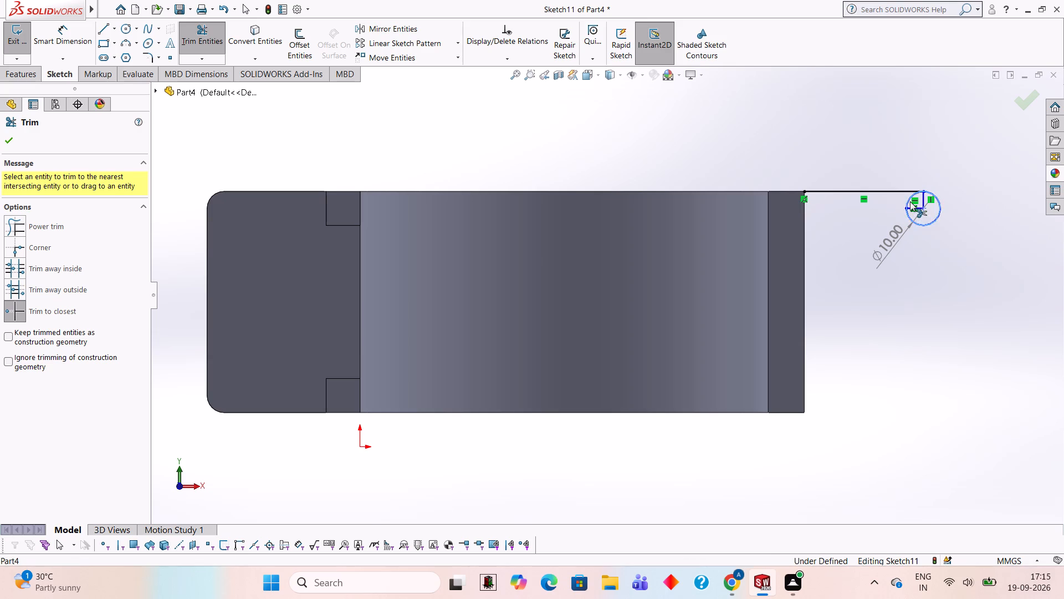
{"action": "left_click", "coordinate": [914, 206]}
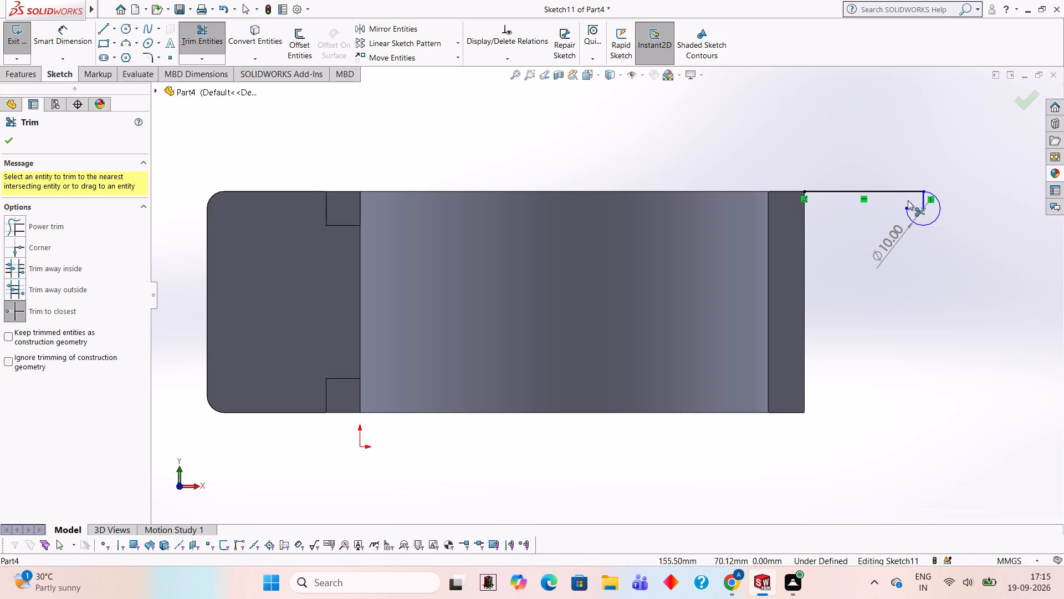
{"action": "left_click", "coordinate": [922, 198]}
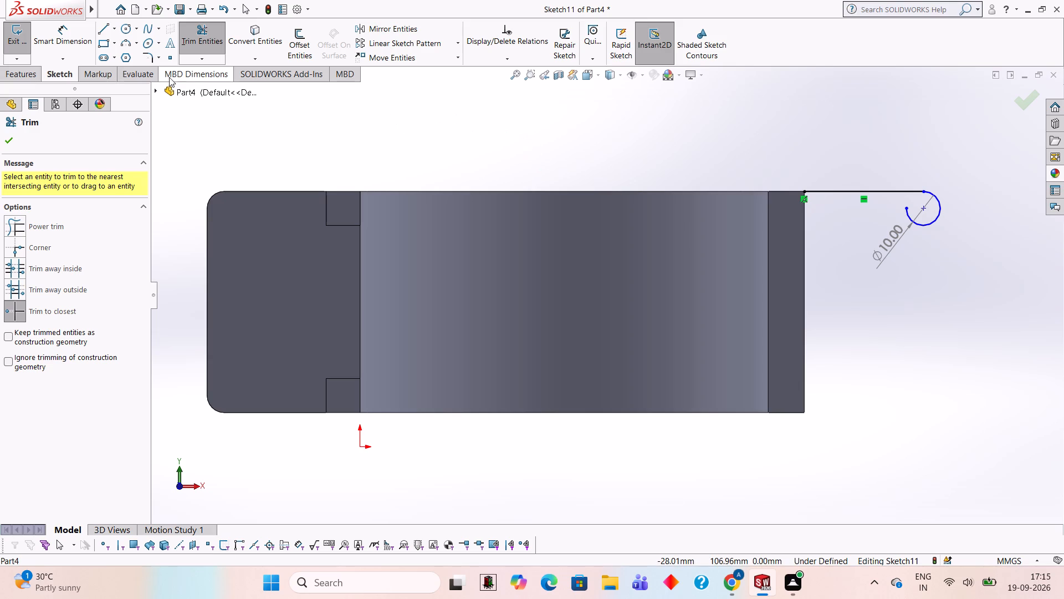
Sketch a 35 mm horizontal line outward from the end face's lower outer corner, followed by a 5 mm vertical line upward.
{"action": "left_click", "coordinate": [108, 25]}
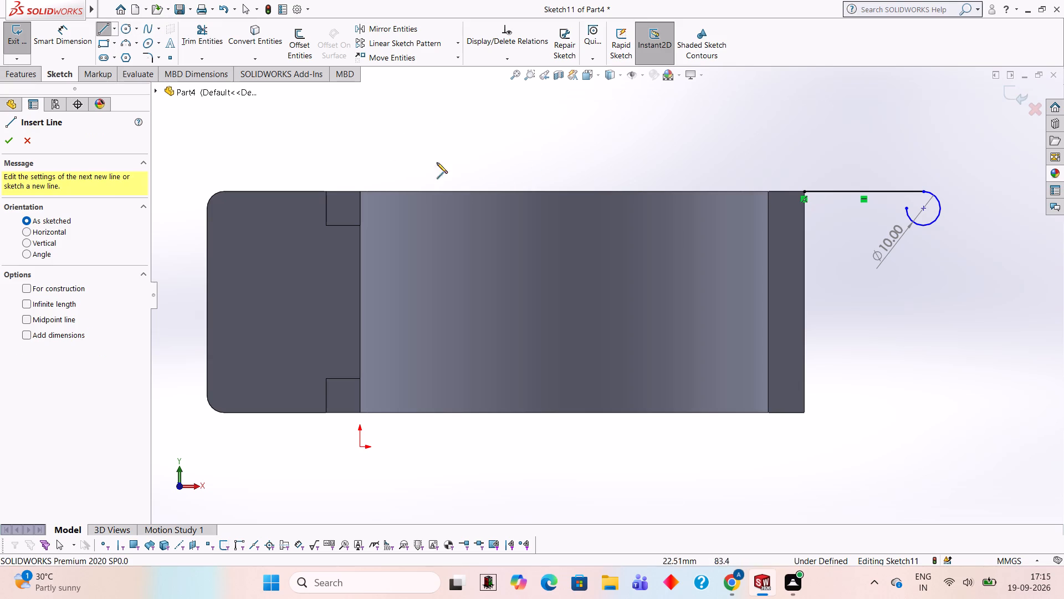
{"action": "left_click", "coordinate": [806, 412]}
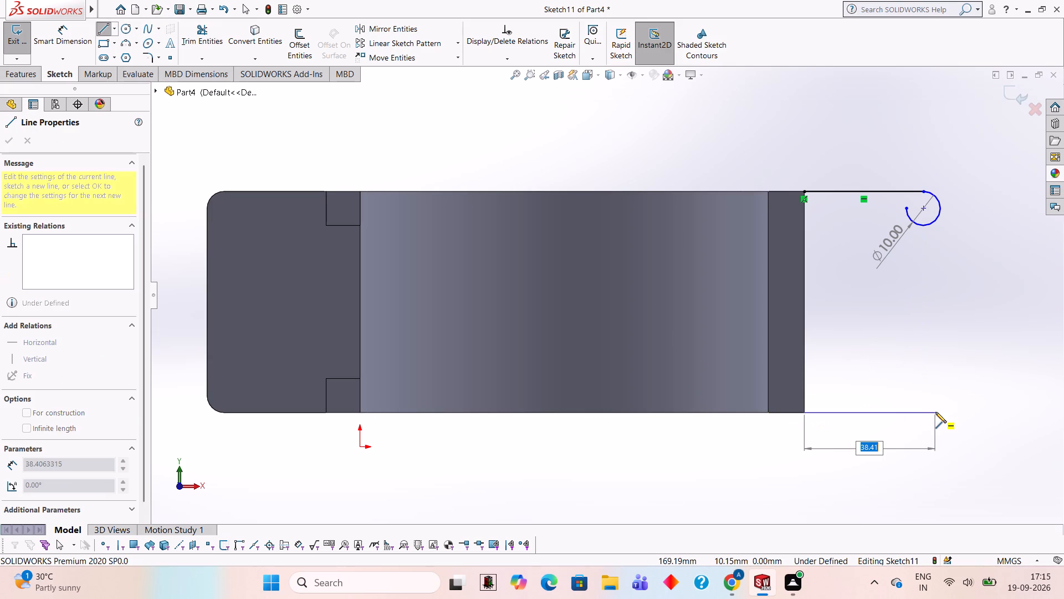
{"action": "type", "text": "35"}
{"action": "key", "text": "Return"}
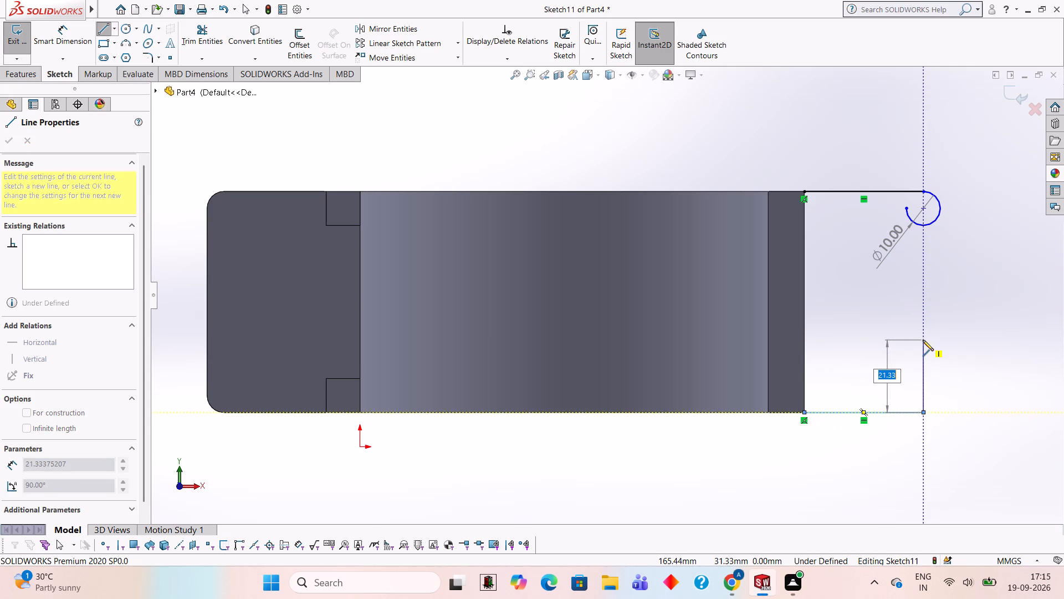
{"action": "key", "text": "5"}
{"action": "key", "text": "Return"}
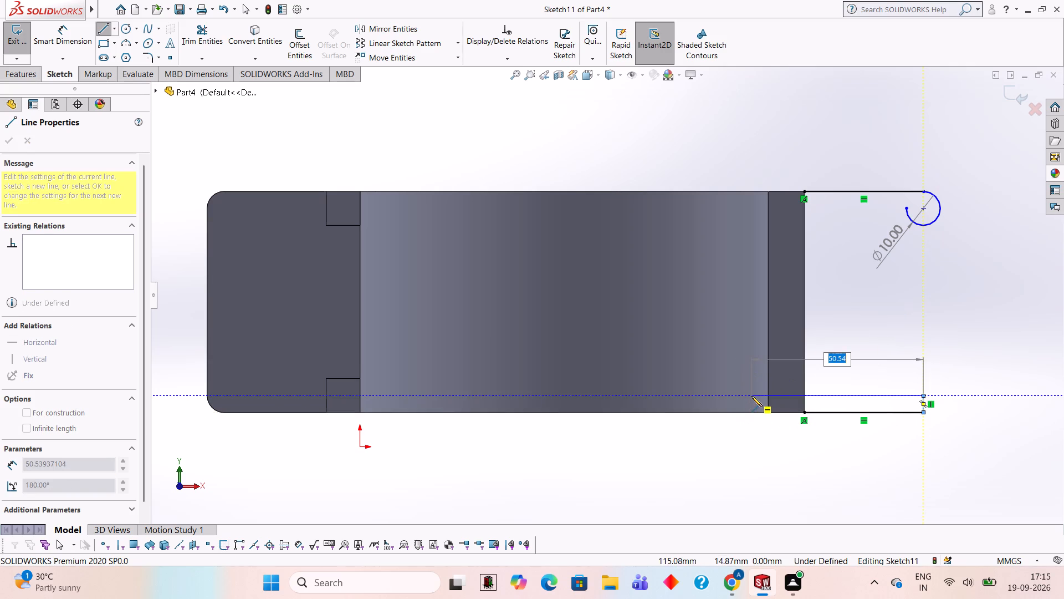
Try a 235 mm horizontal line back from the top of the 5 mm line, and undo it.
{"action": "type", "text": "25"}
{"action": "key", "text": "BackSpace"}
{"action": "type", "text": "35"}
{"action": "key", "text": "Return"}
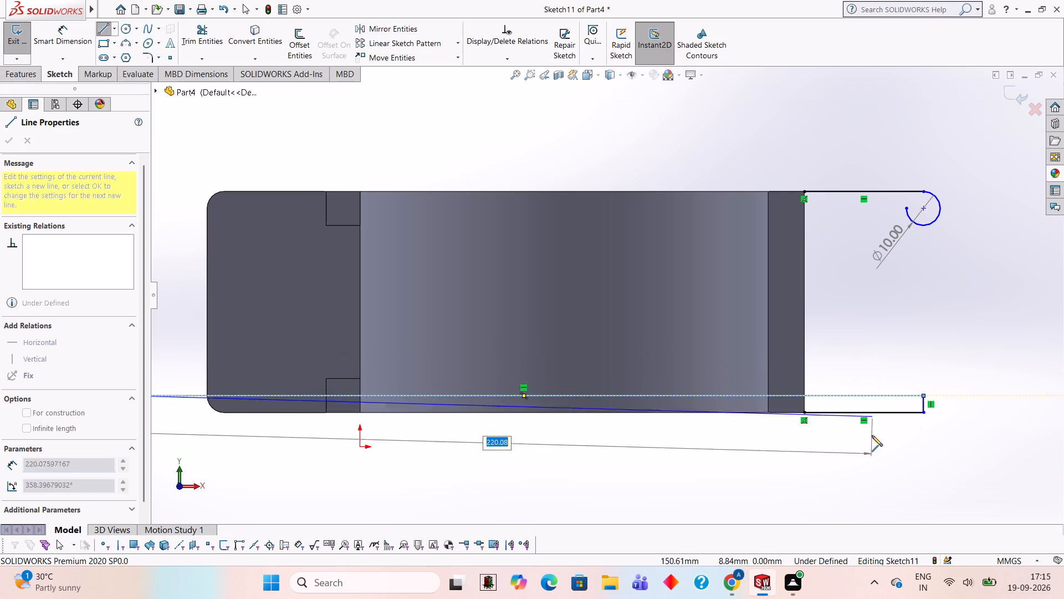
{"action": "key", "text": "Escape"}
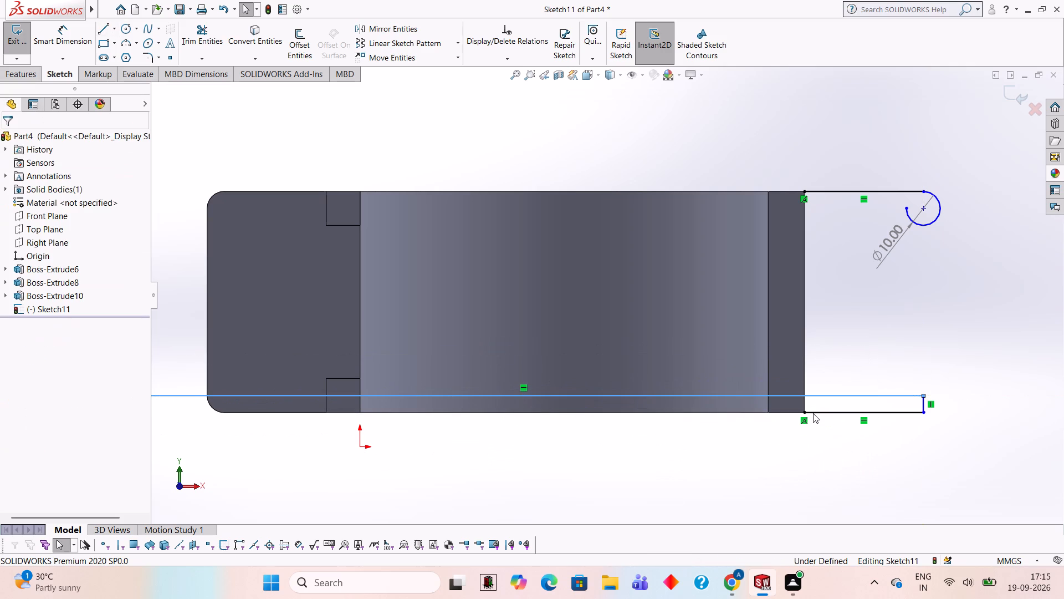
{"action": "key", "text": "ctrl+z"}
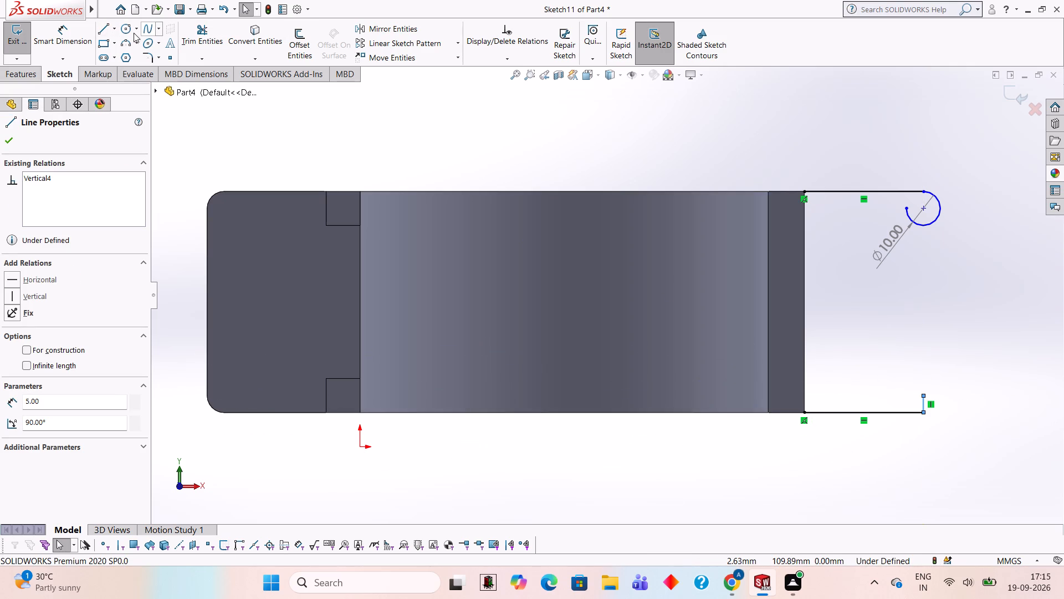
Sketch a 35 mm horizontal line from the top of the 5 mm line back to the end face's edge.
{"action": "left_click", "coordinate": [98, 30]}
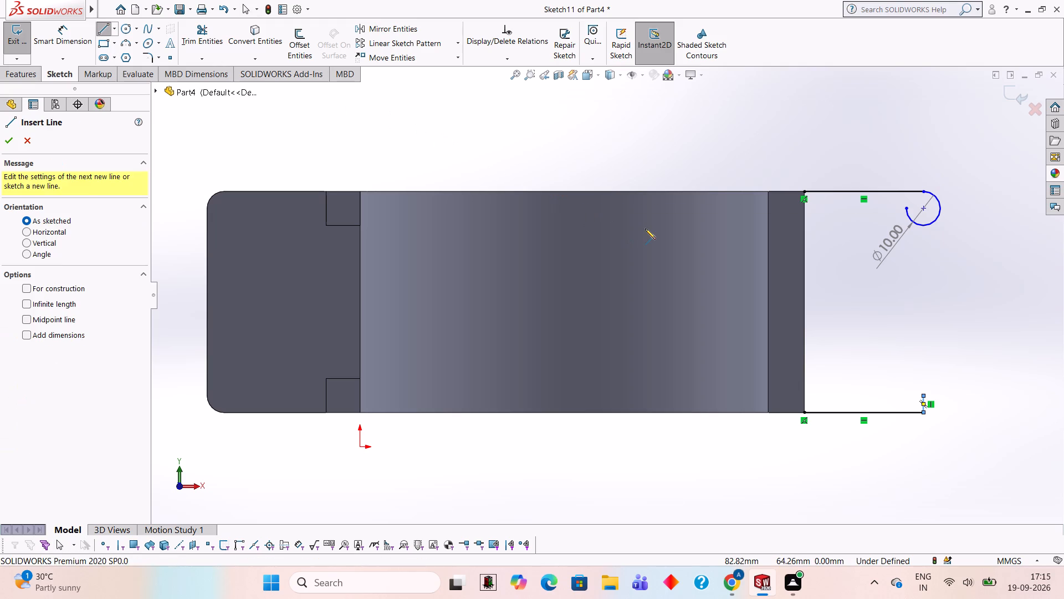
{"action": "left_click", "coordinate": [923, 396]}
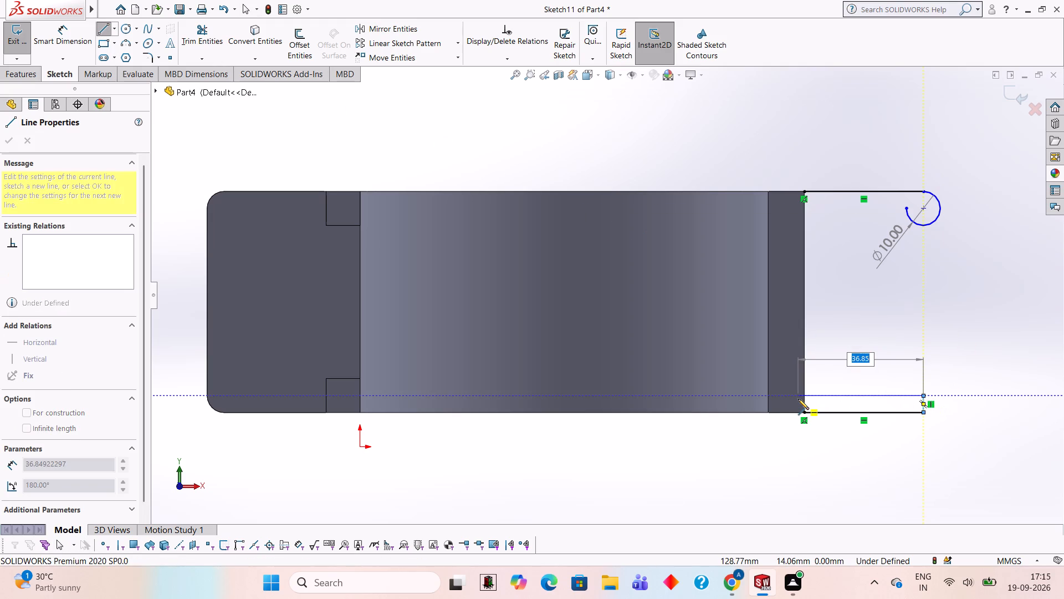
{"action": "type", "text": "35"}
{"action": "key", "text": "Return"}
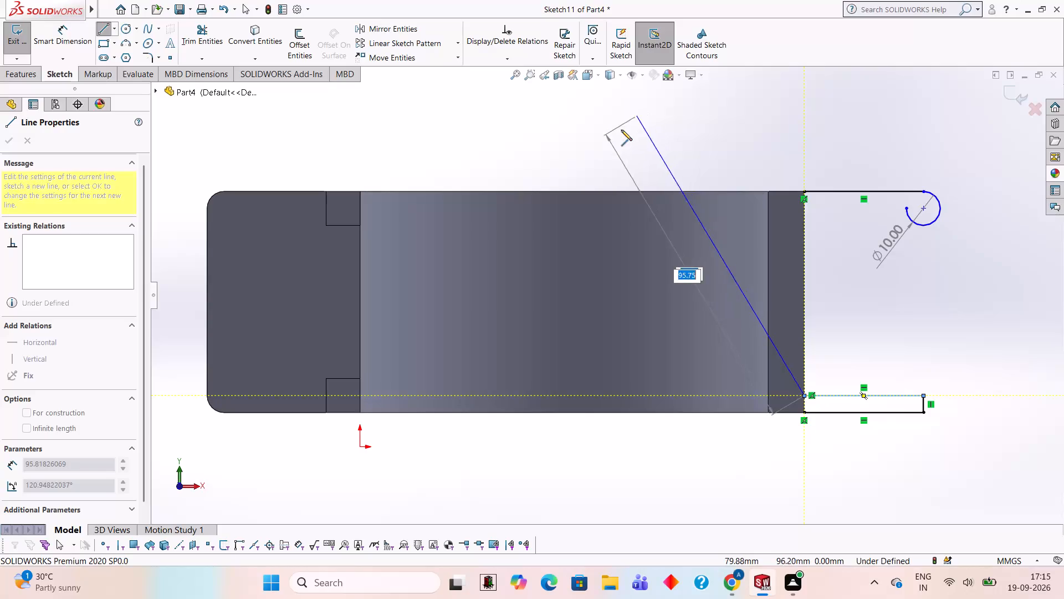
{"action": "key", "text": "Escape"}
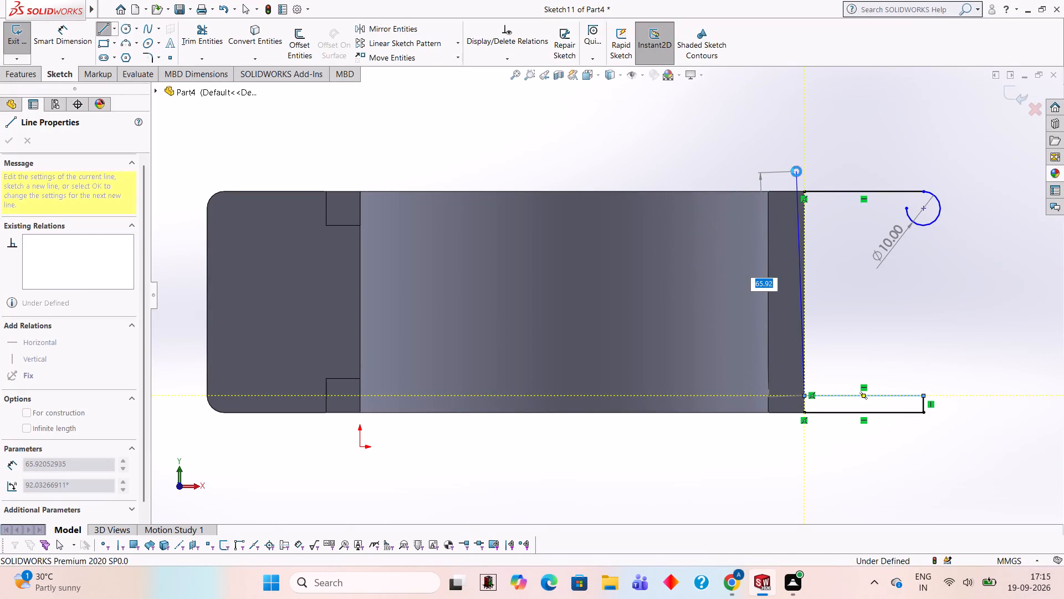
Sketch a 10 mm diameter circle centred on the lower strip's upper outer corner.
{"action": "left_click", "coordinate": [129, 26]}
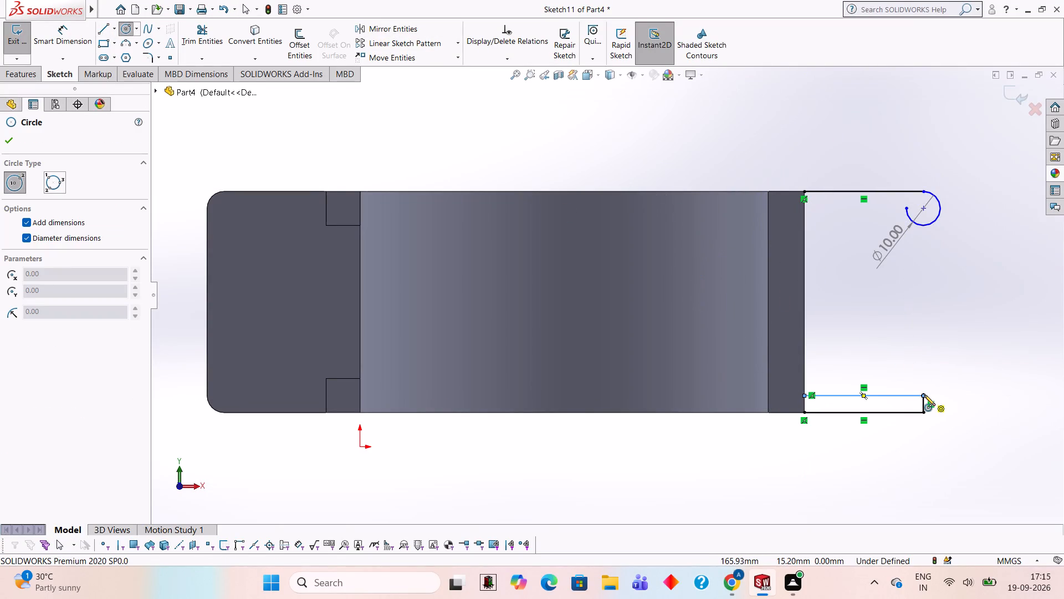
{"action": "left_click", "coordinate": [924, 395]}
{"action": "type", "text": "10"}
{"action": "key", "text": "Return"}
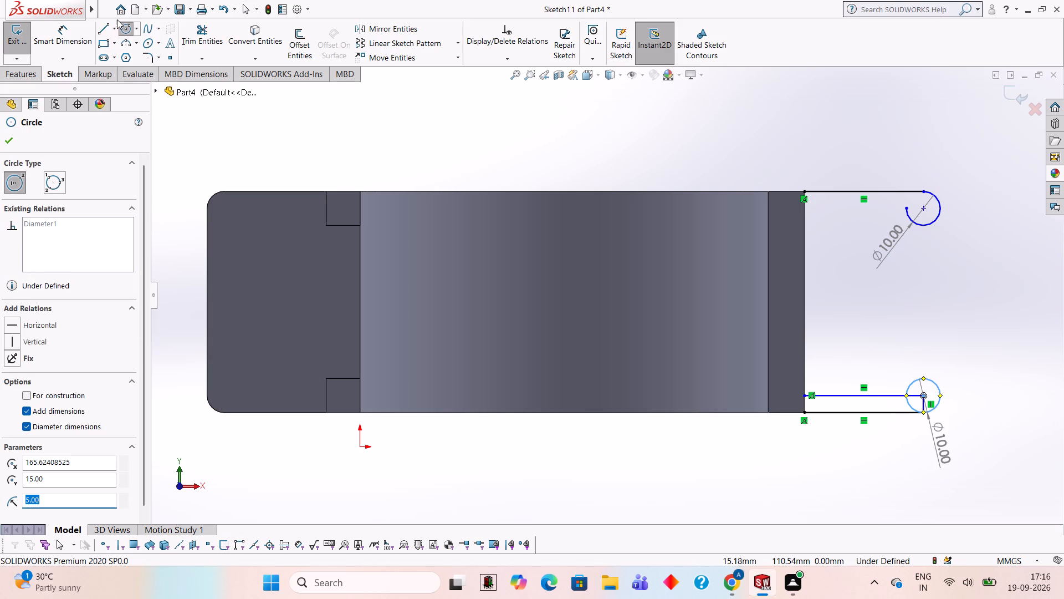
Sketch a 55 mm vertical line joining the outermost points of the upper arc and the lower circle.
{"action": "left_click", "coordinate": [107, 32]}
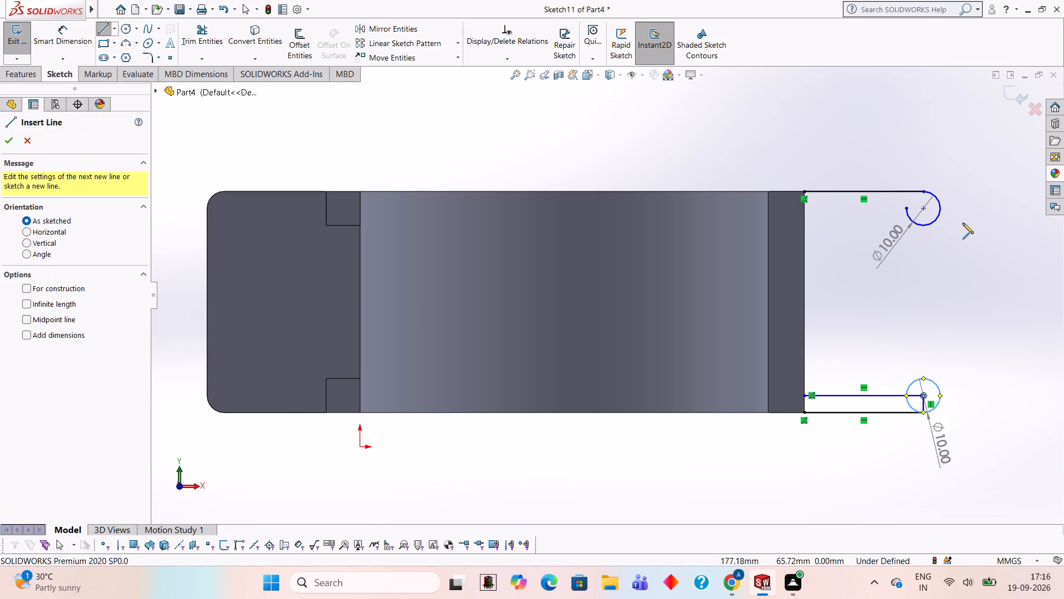
{"action": "left_click", "coordinate": [939, 208]}
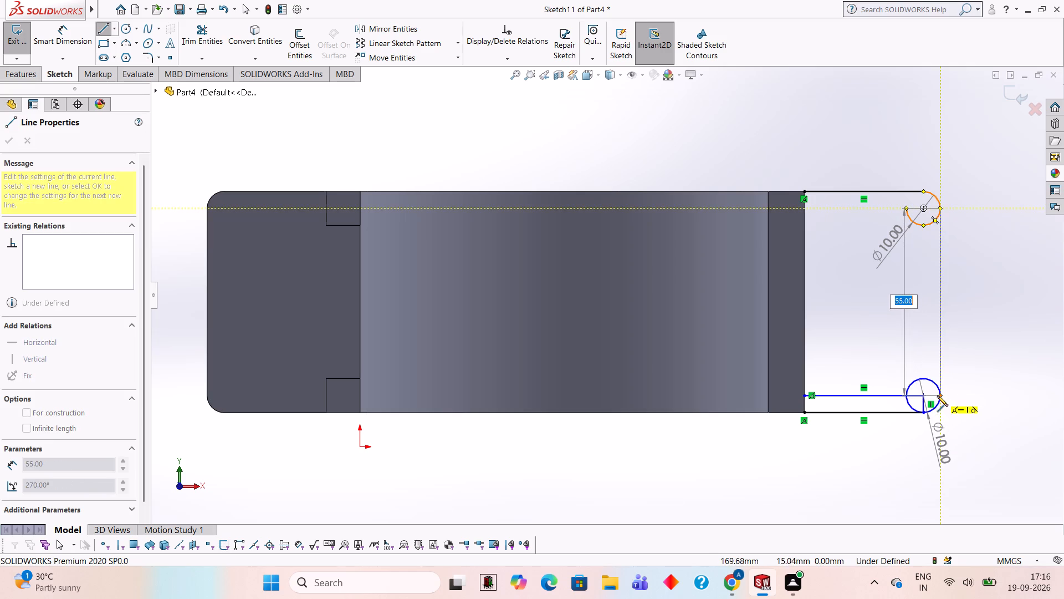
{"action": "left_click", "coordinate": [938, 395]}
{"action": "key", "text": "Escape"}
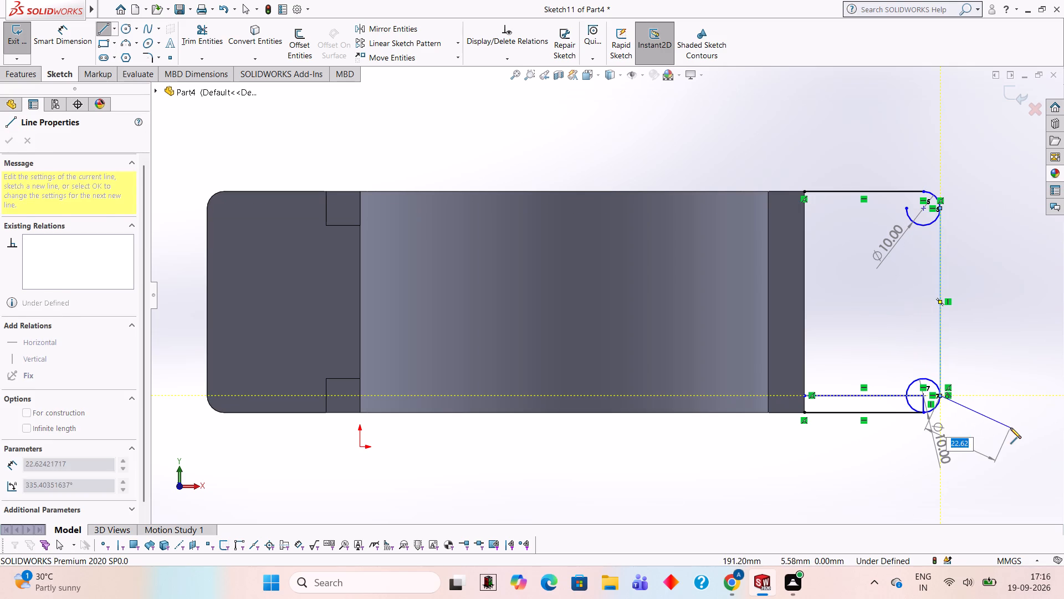
Trim the lower strip's upper and end lines and both circles' surplus arcs, leaving only the rounded outer corners of the profile.
{"action": "left_click", "coordinate": [185, 48]}
{"action": "left_click", "coordinate": [850, 396]}
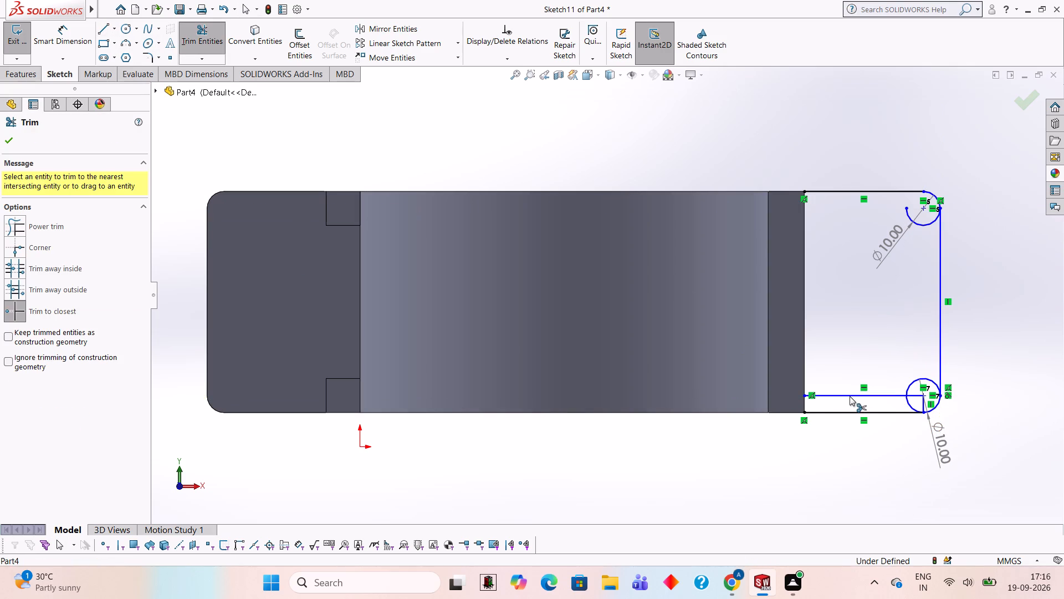
{"action": "left_click", "coordinate": [910, 405]}
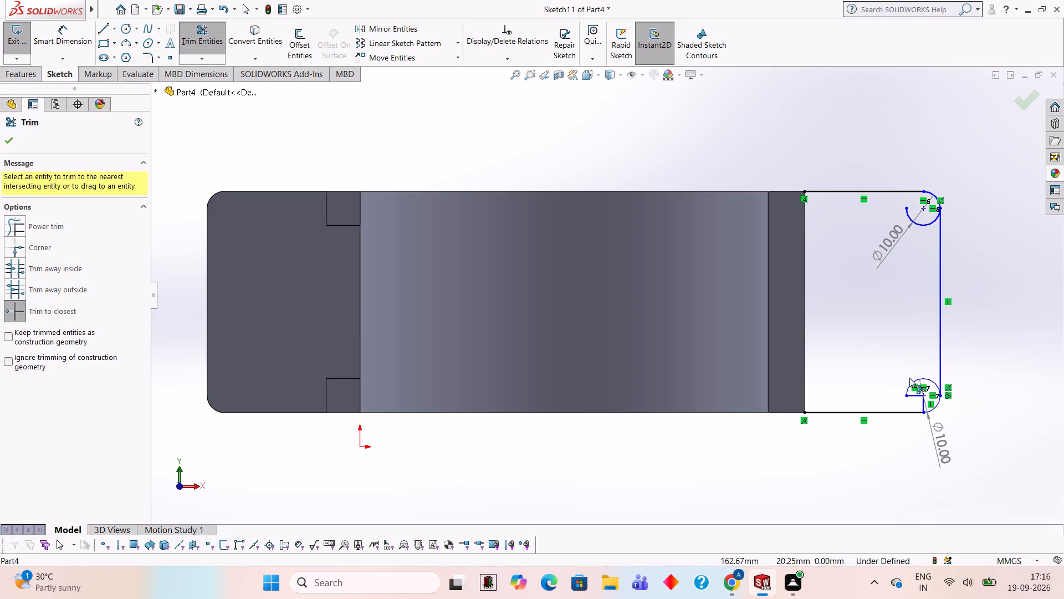
{"action": "left_click", "coordinate": [914, 379]}
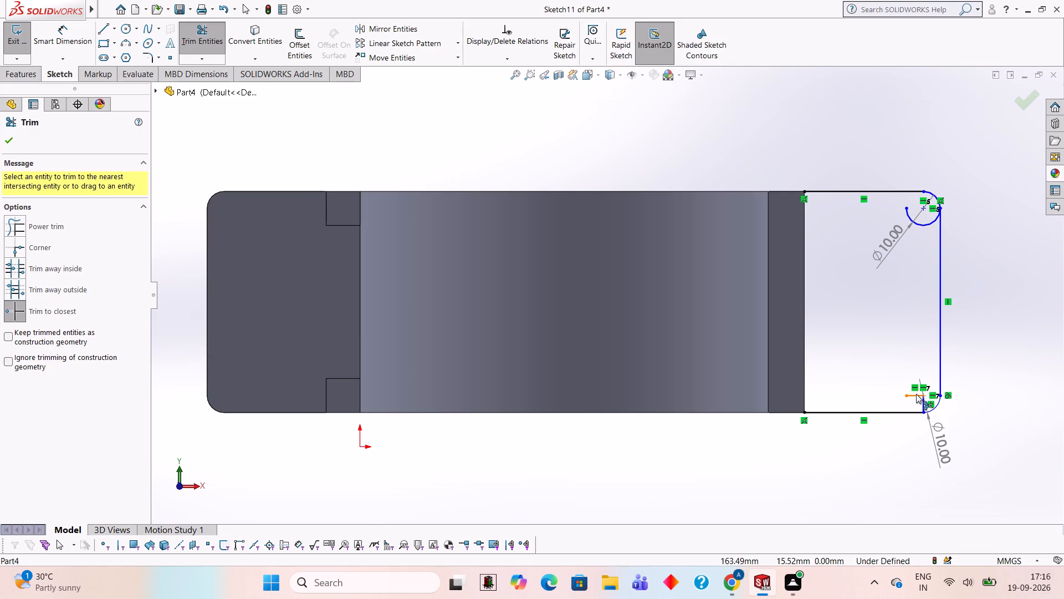
{"action": "left_click", "coordinate": [916, 394]}
{"action": "left_click", "coordinate": [922, 403]}
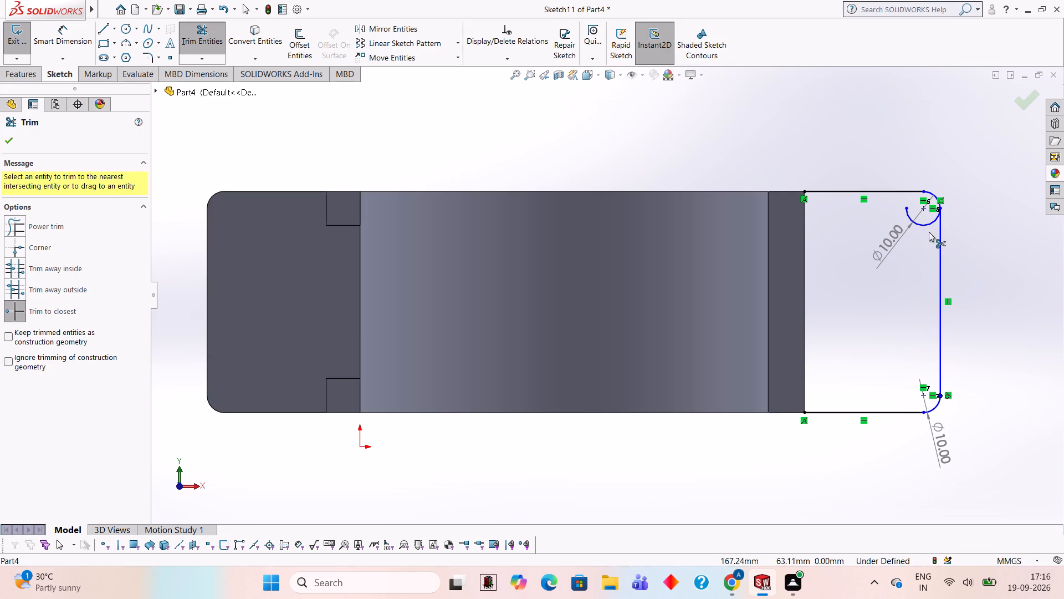
{"action": "left_click", "coordinate": [926, 226]}
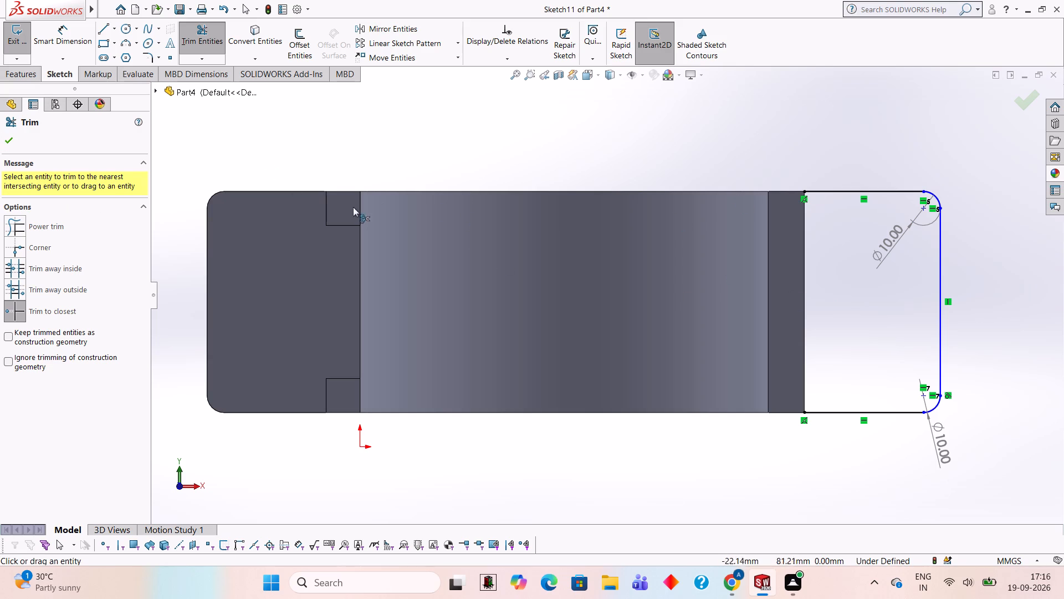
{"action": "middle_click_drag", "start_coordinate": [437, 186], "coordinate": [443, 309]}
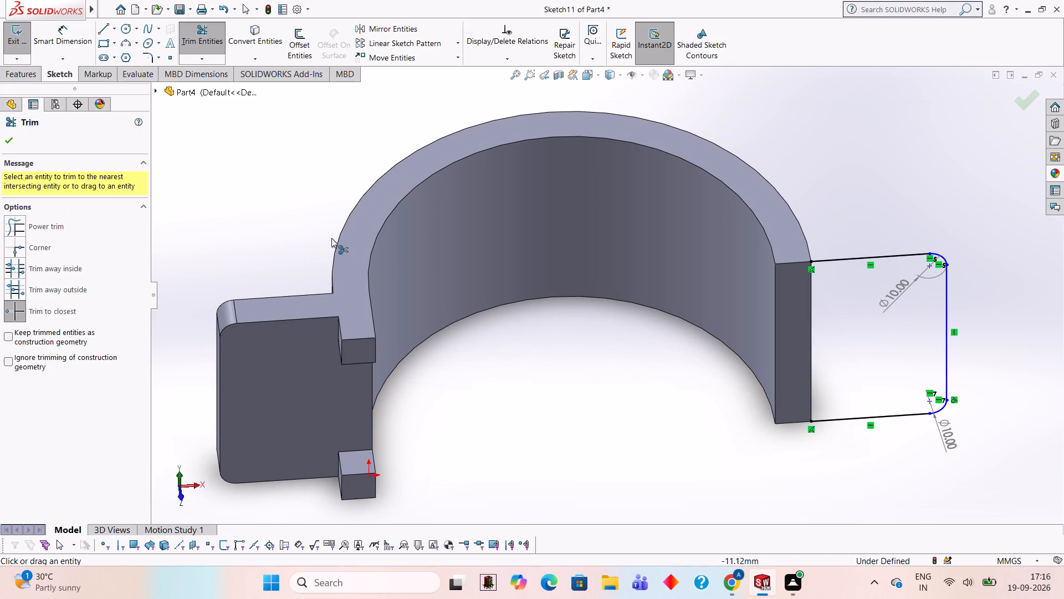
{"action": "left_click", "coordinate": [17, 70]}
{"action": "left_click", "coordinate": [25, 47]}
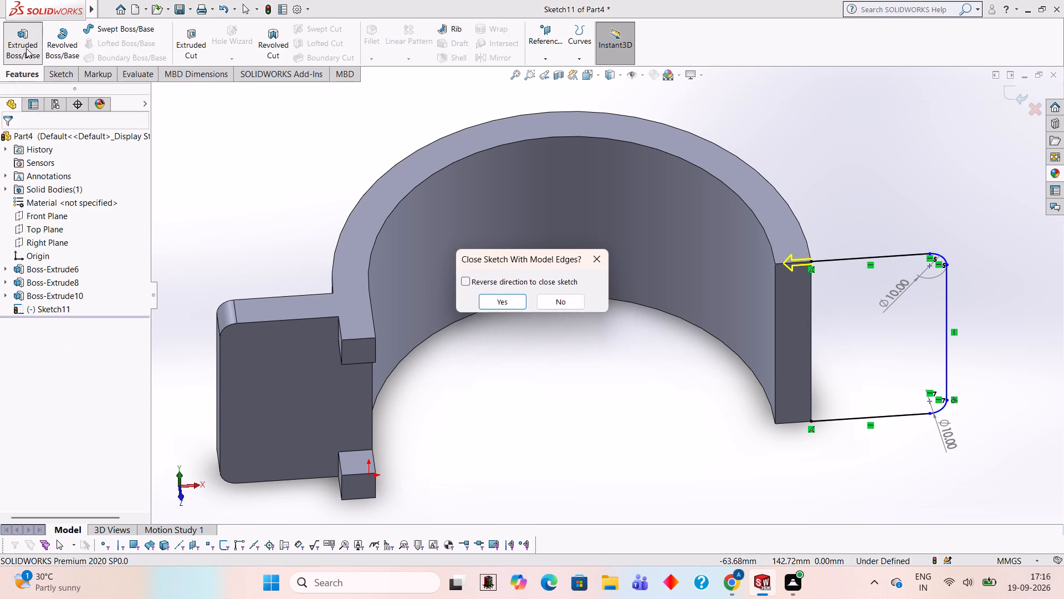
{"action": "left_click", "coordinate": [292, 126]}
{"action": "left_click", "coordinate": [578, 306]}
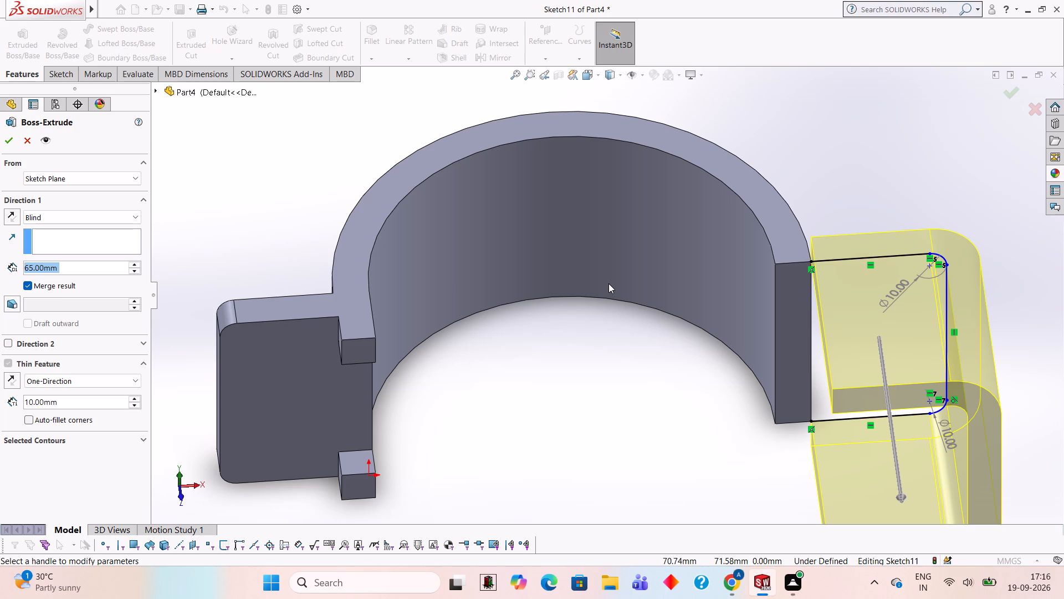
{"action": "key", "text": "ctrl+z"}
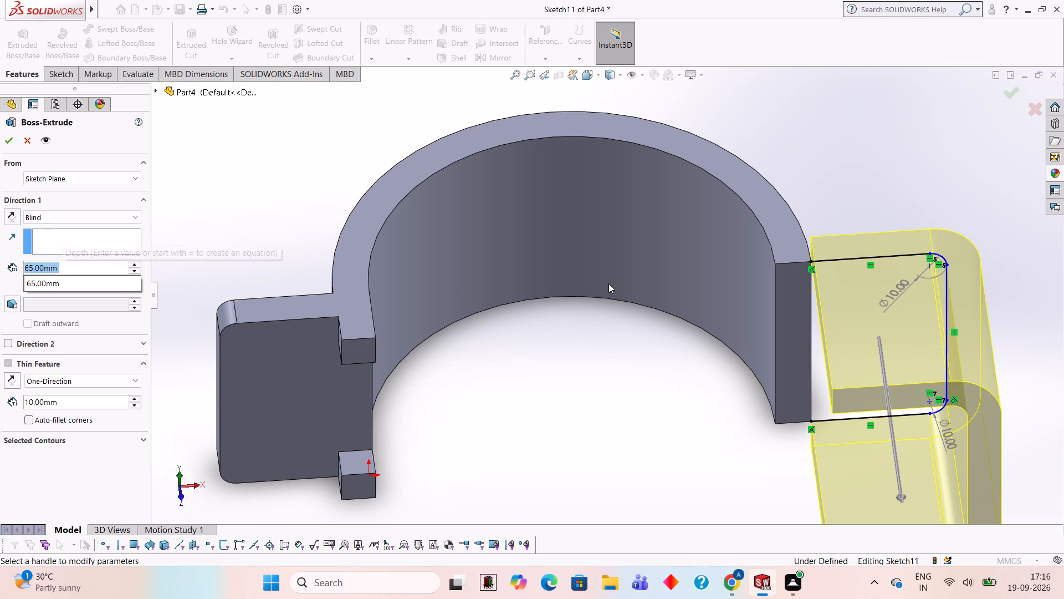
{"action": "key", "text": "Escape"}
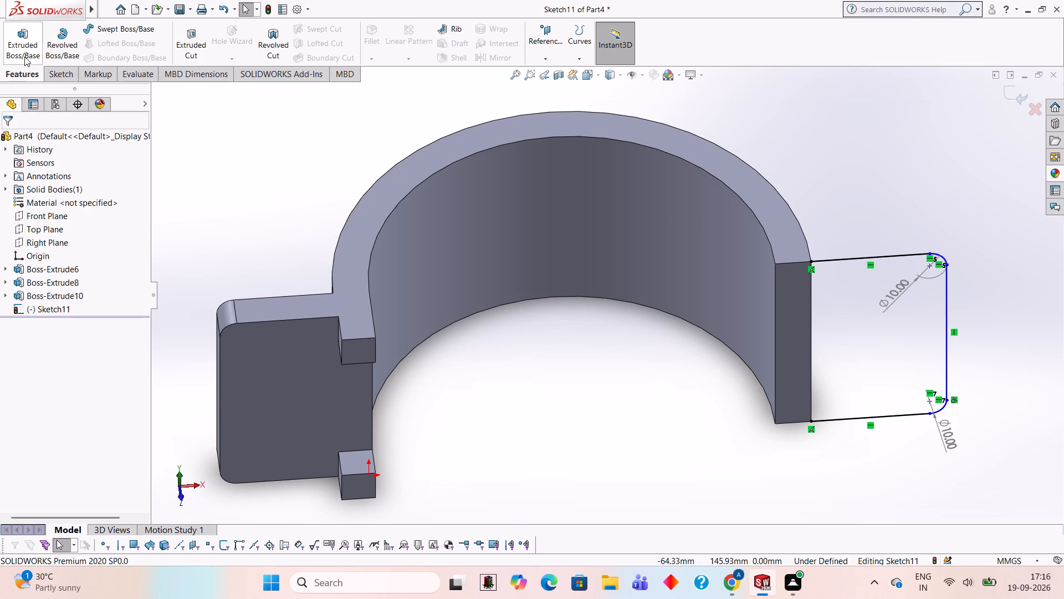
Close the profile with a 65 mm vertical line between the end face's upper and lower outer corners.
{"action": "left_click", "coordinate": [64, 69]}
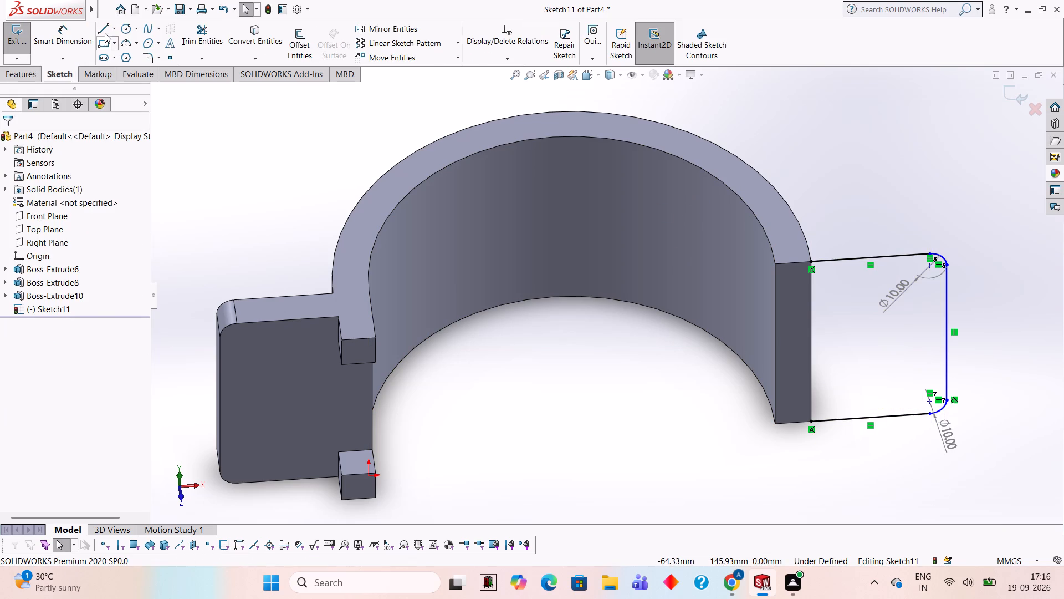
{"action": "left_click", "coordinate": [106, 31]}
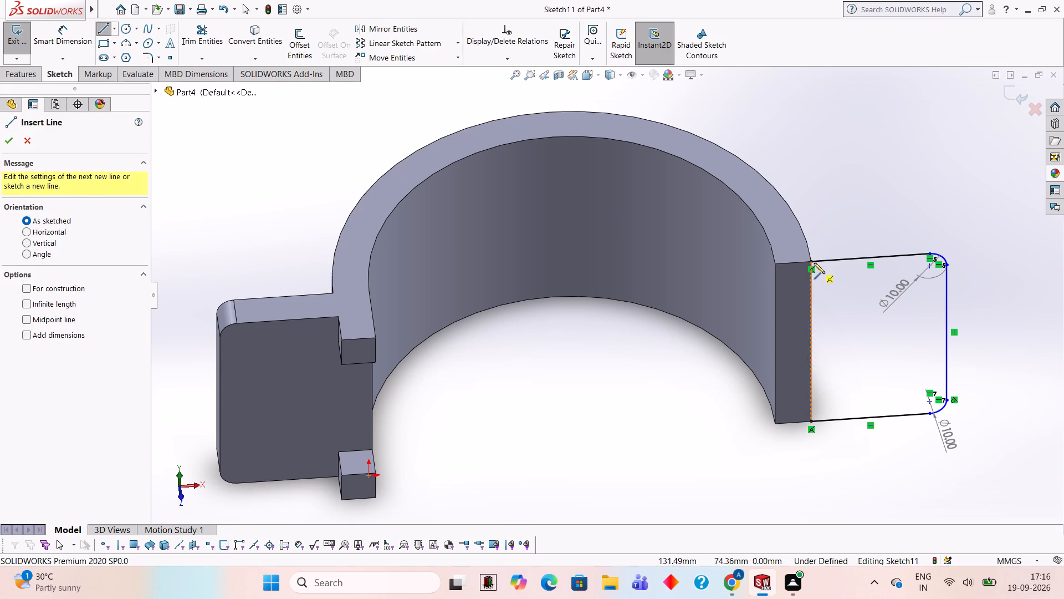
{"action": "left_click", "coordinate": [811, 261]}
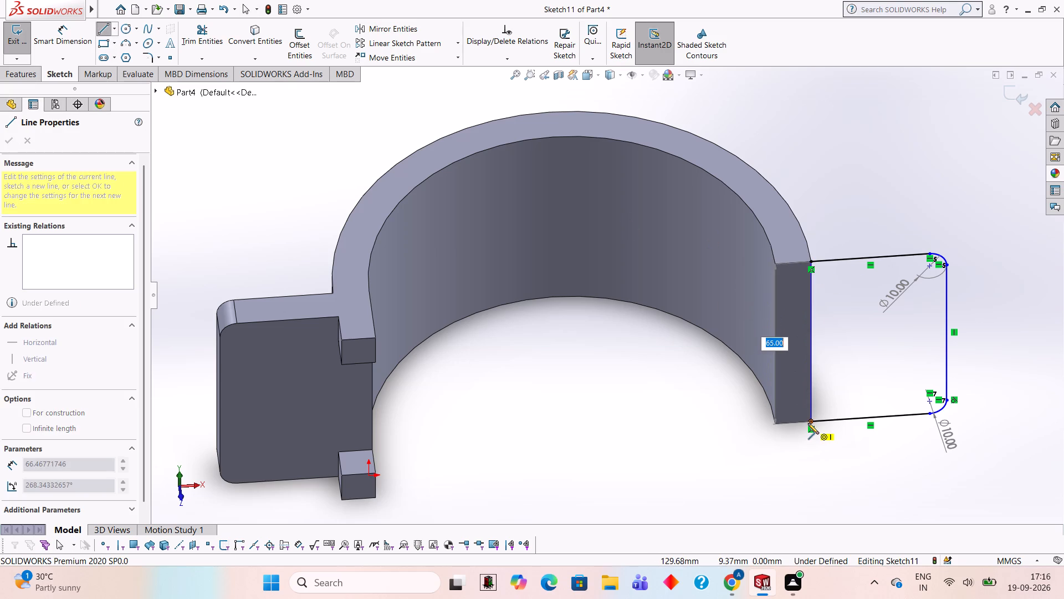
{"action": "left_click", "coordinate": [809, 420]}
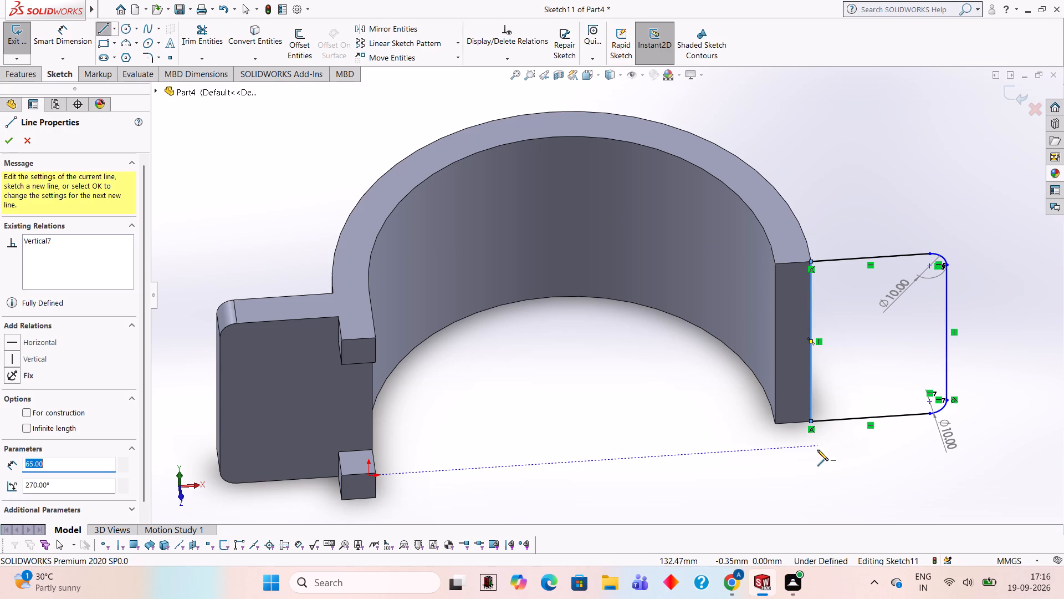
Extrude the closed rounded-corner tab profile 10 mm outward from the arch's end-face plane, merged with the band.
{"action": "middle_click_drag", "start_coordinate": [817, 450], "coordinate": [801, 374]}
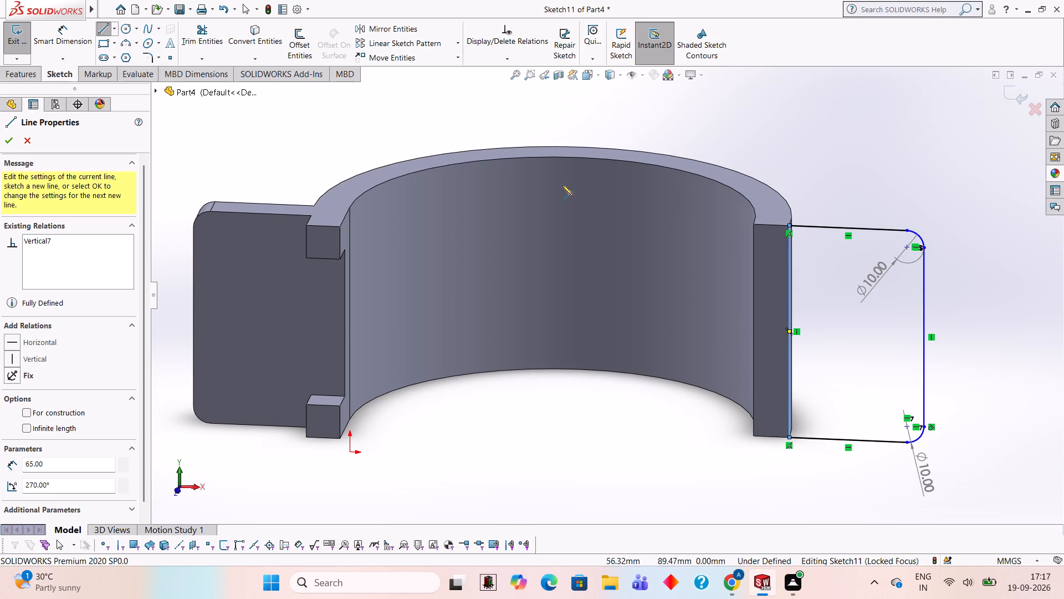
{"action": "middle_click_drag", "start_coordinate": [716, 317], "coordinate": [717, 325]}
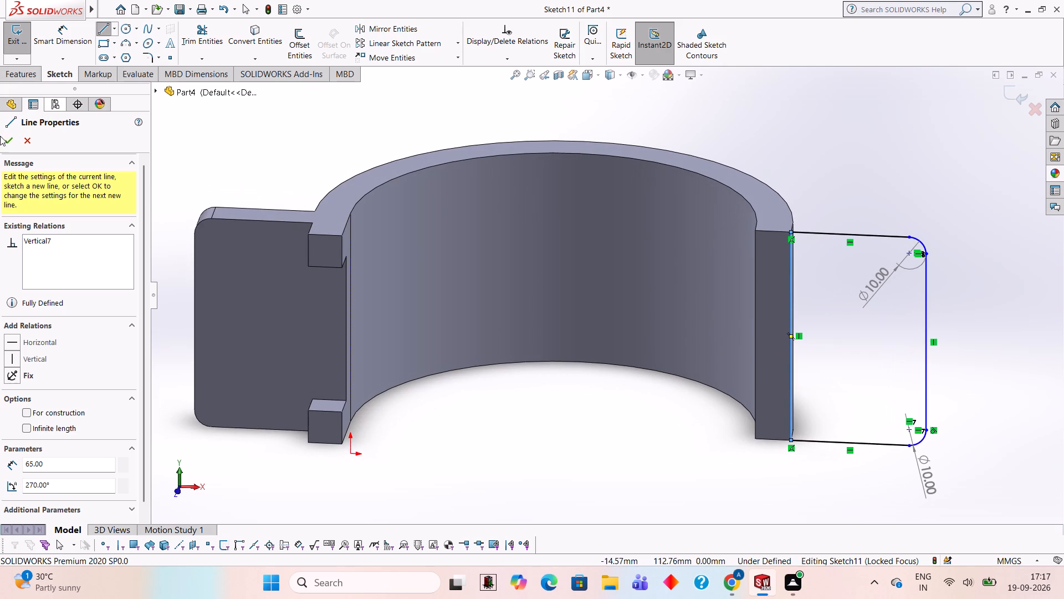
{"action": "left_click", "coordinate": [37, 67]}
{"action": "left_click", "coordinate": [29, 54]}
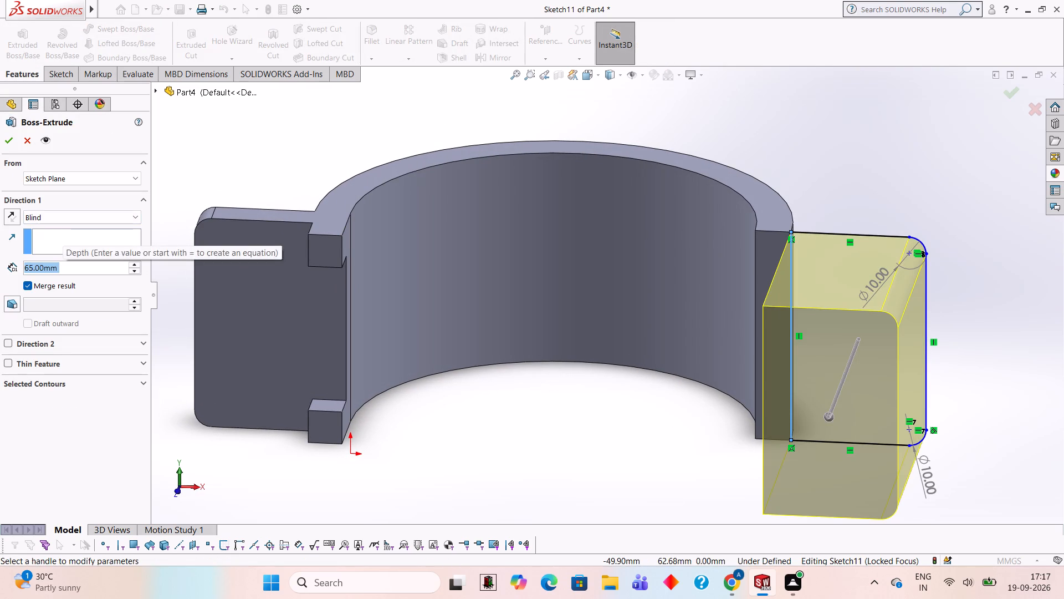
{"action": "type", "text": "10"}
{"action": "left_click", "coordinate": [6, 220]}
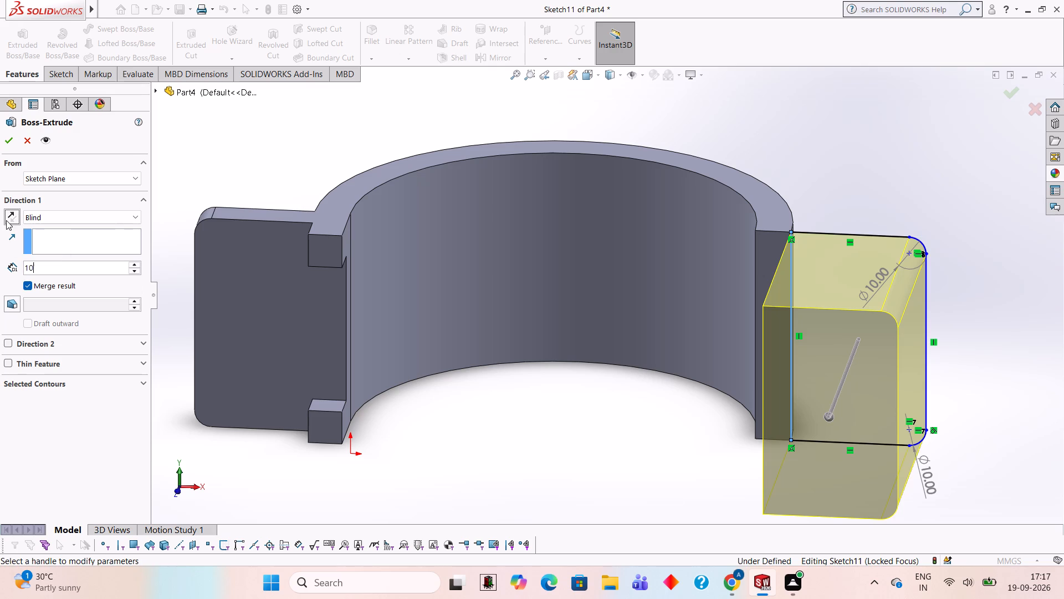
{"action": "middle_click_drag", "start_coordinate": [383, 228], "coordinate": [390, 352]}
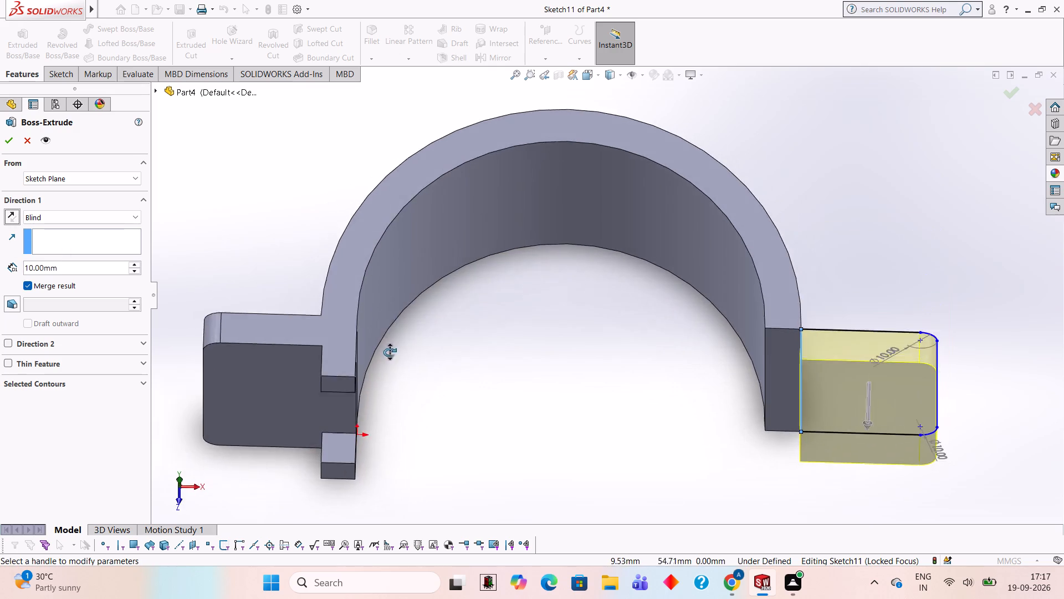
{"action": "middle_click_drag", "start_coordinate": [390, 352], "coordinate": [403, 409]}
{"action": "middle_click_drag", "start_coordinate": [403, 409], "coordinate": [403, 409]}
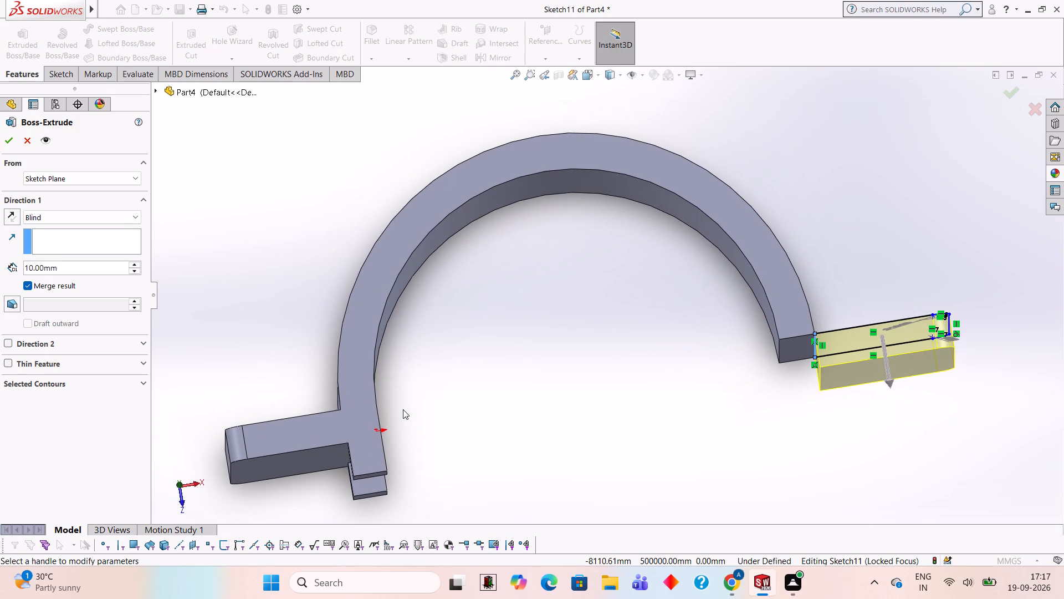
{"action": "middle_click_drag", "start_coordinate": [403, 409], "coordinate": [402, 466]}
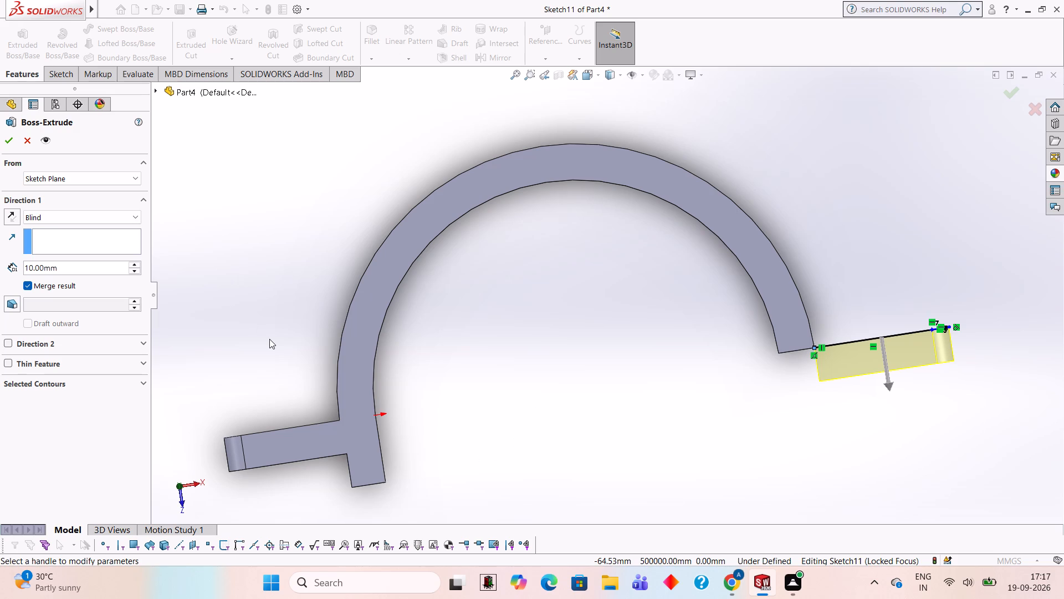
{"action": "left_click", "coordinate": [2, 139]}
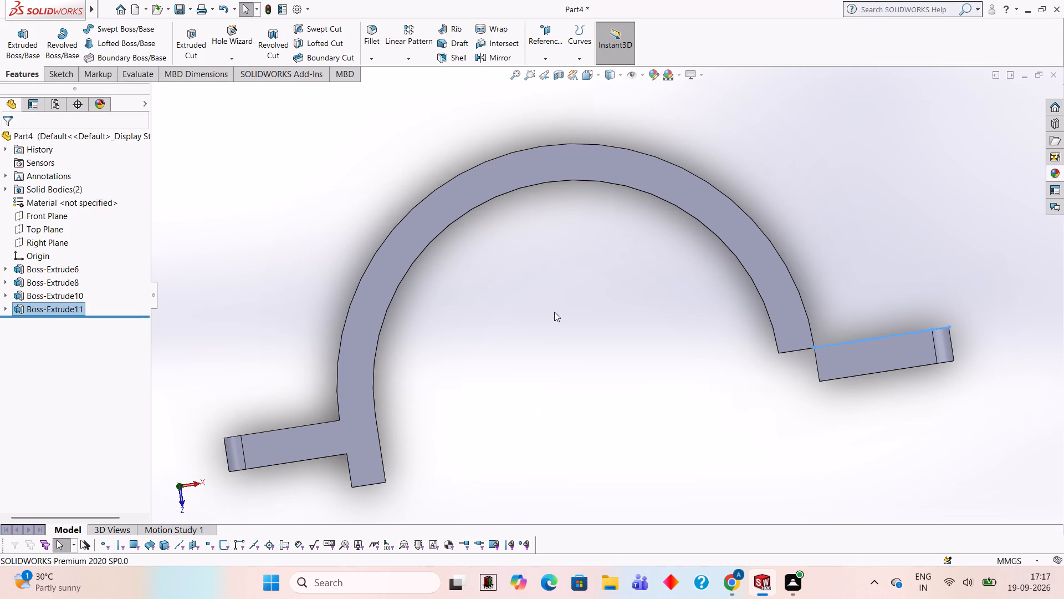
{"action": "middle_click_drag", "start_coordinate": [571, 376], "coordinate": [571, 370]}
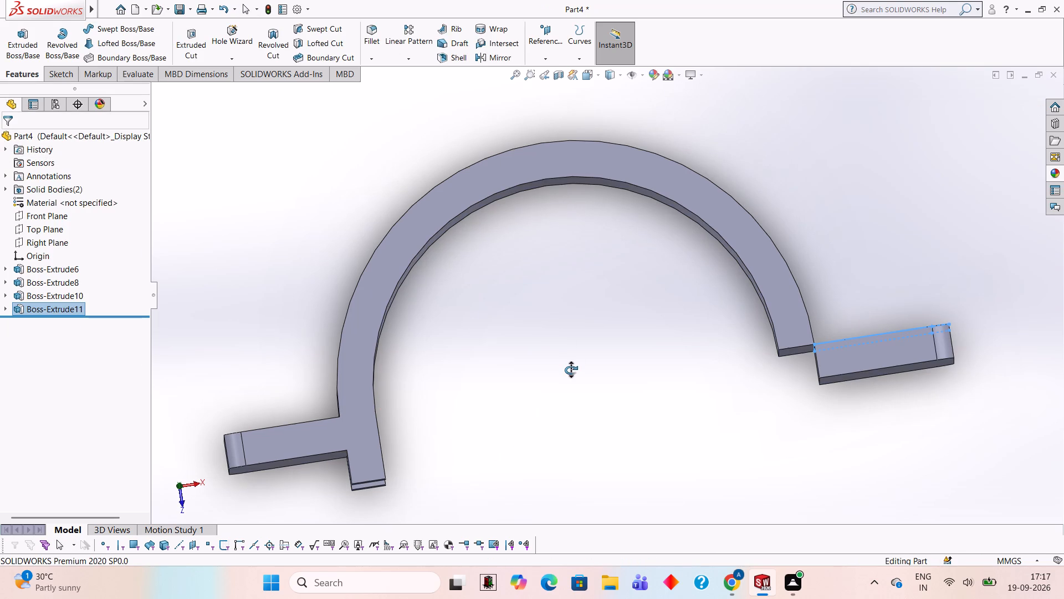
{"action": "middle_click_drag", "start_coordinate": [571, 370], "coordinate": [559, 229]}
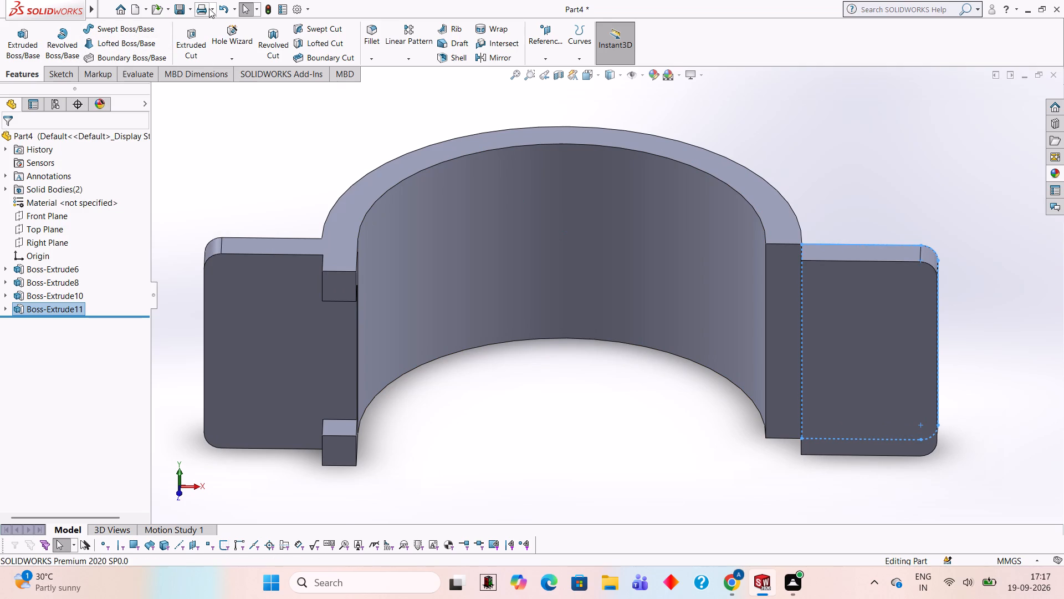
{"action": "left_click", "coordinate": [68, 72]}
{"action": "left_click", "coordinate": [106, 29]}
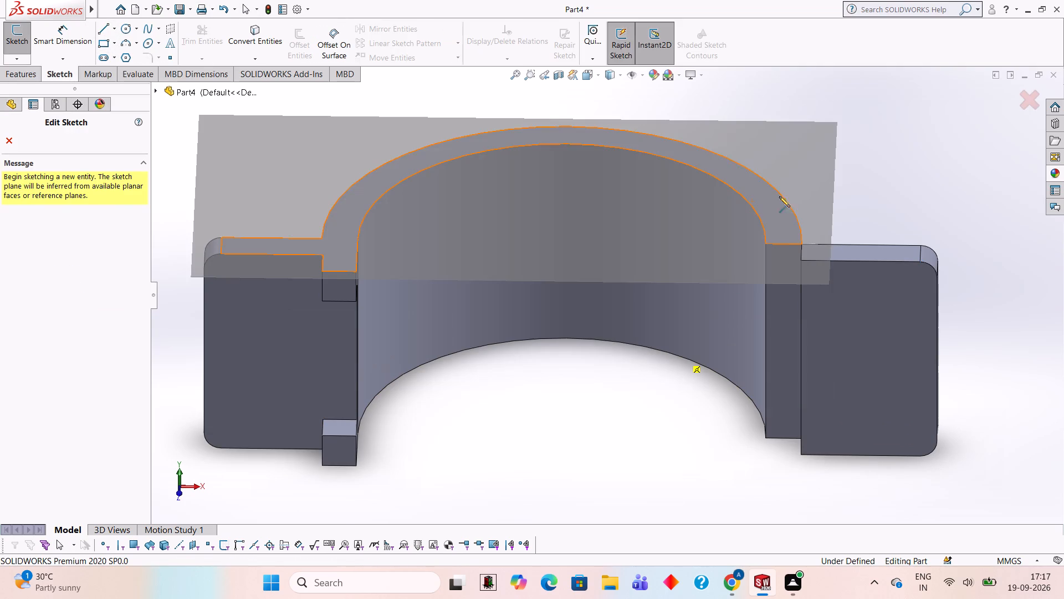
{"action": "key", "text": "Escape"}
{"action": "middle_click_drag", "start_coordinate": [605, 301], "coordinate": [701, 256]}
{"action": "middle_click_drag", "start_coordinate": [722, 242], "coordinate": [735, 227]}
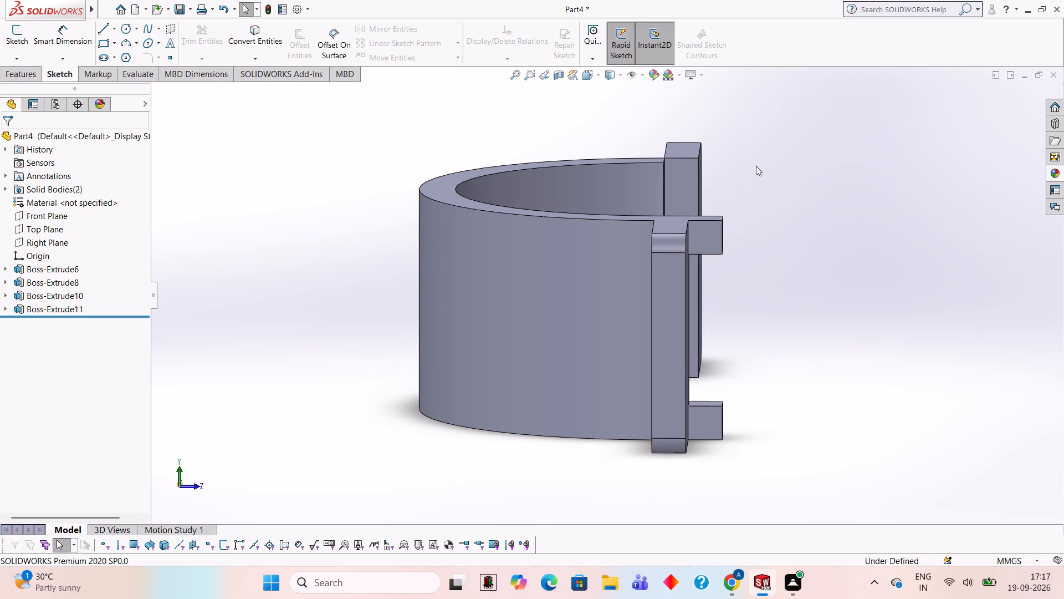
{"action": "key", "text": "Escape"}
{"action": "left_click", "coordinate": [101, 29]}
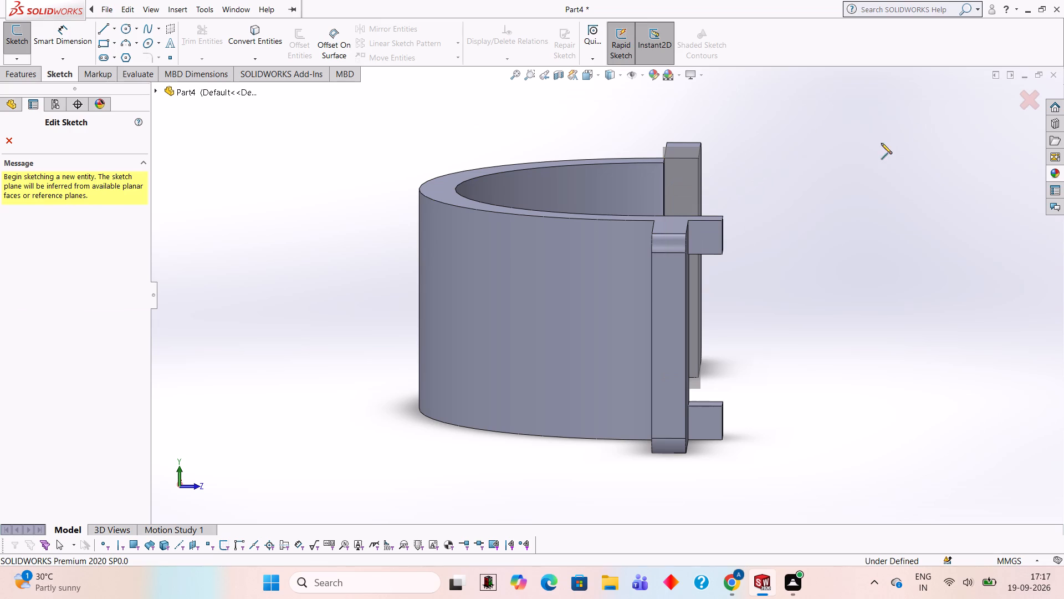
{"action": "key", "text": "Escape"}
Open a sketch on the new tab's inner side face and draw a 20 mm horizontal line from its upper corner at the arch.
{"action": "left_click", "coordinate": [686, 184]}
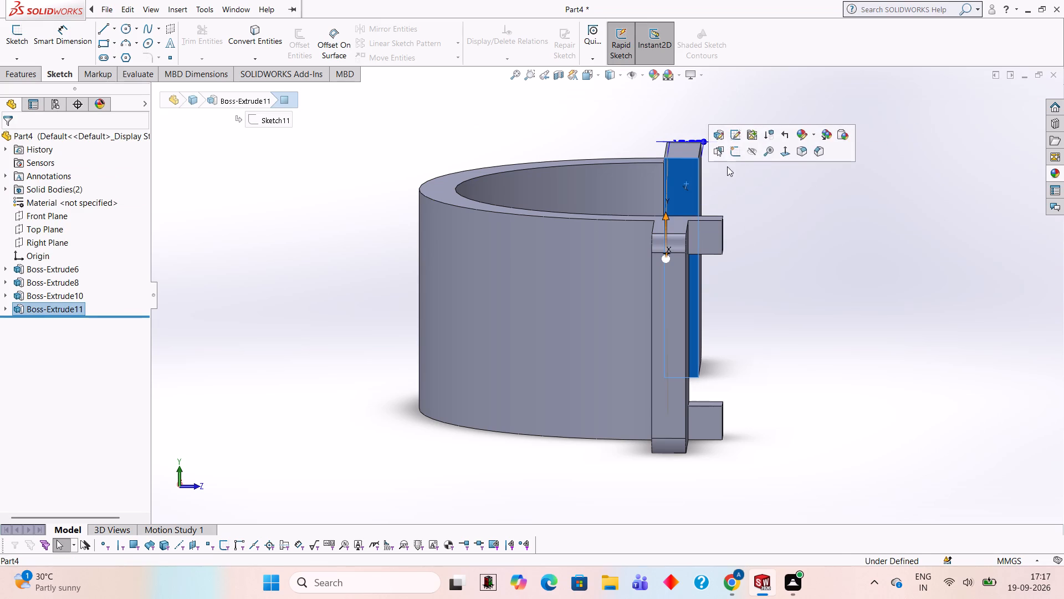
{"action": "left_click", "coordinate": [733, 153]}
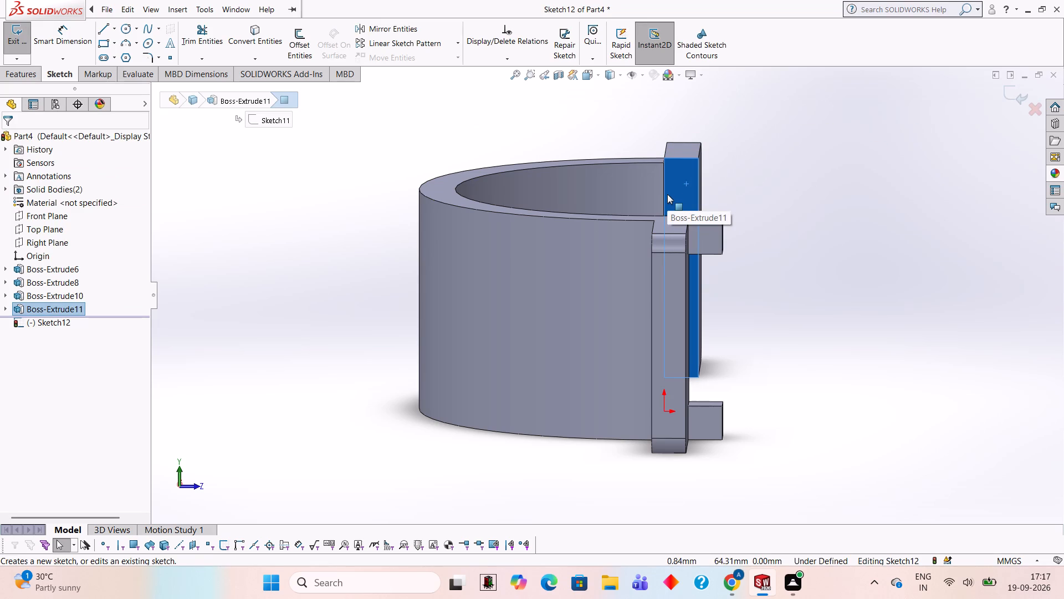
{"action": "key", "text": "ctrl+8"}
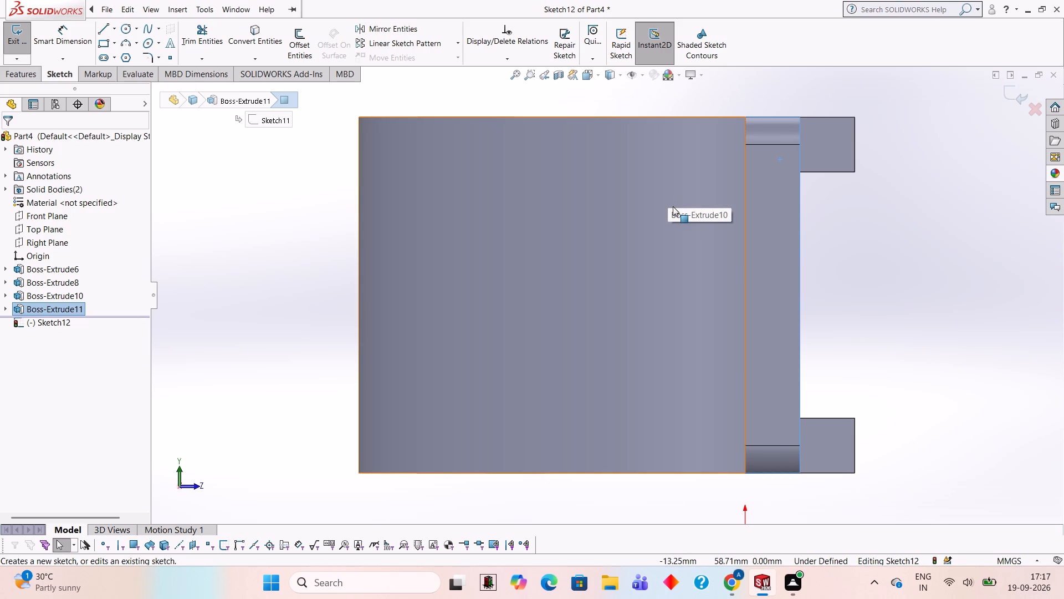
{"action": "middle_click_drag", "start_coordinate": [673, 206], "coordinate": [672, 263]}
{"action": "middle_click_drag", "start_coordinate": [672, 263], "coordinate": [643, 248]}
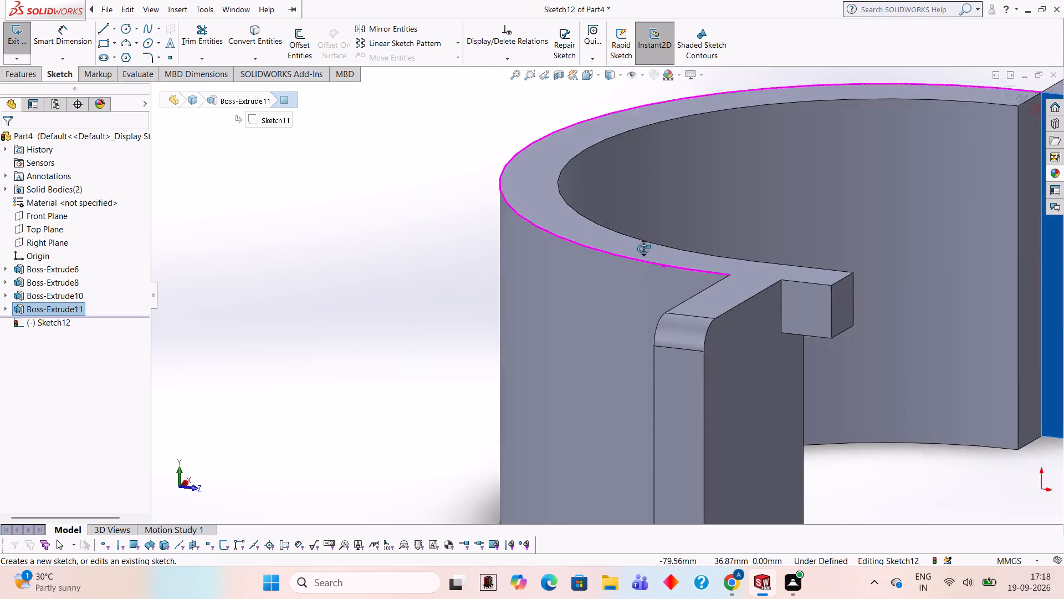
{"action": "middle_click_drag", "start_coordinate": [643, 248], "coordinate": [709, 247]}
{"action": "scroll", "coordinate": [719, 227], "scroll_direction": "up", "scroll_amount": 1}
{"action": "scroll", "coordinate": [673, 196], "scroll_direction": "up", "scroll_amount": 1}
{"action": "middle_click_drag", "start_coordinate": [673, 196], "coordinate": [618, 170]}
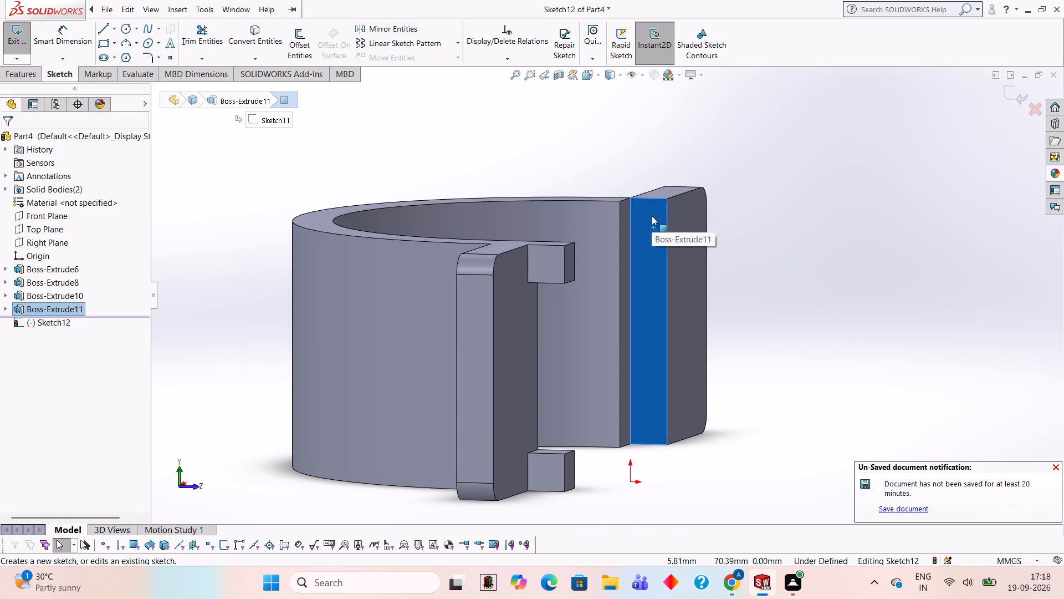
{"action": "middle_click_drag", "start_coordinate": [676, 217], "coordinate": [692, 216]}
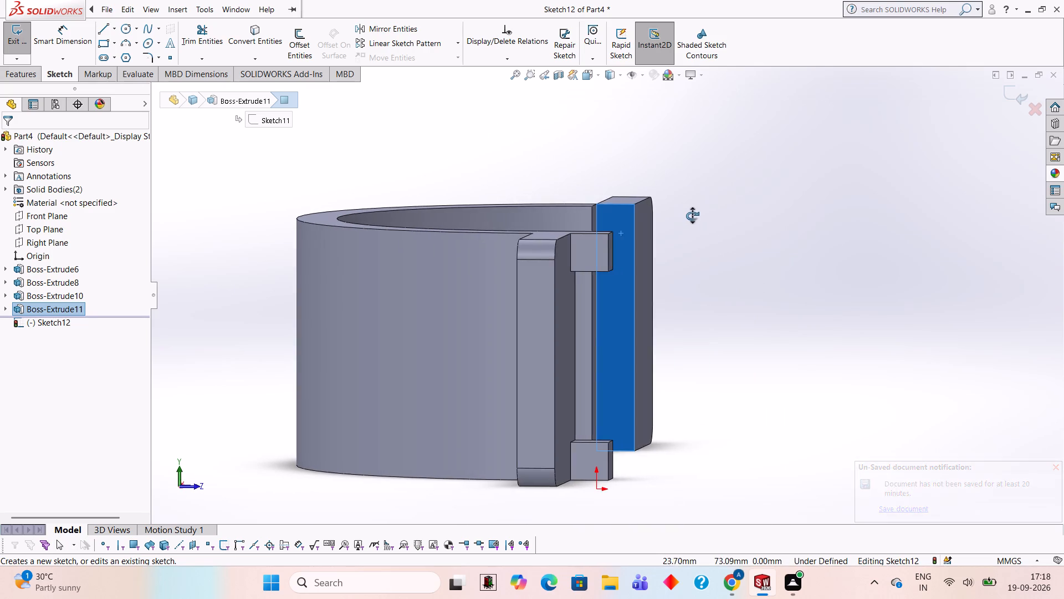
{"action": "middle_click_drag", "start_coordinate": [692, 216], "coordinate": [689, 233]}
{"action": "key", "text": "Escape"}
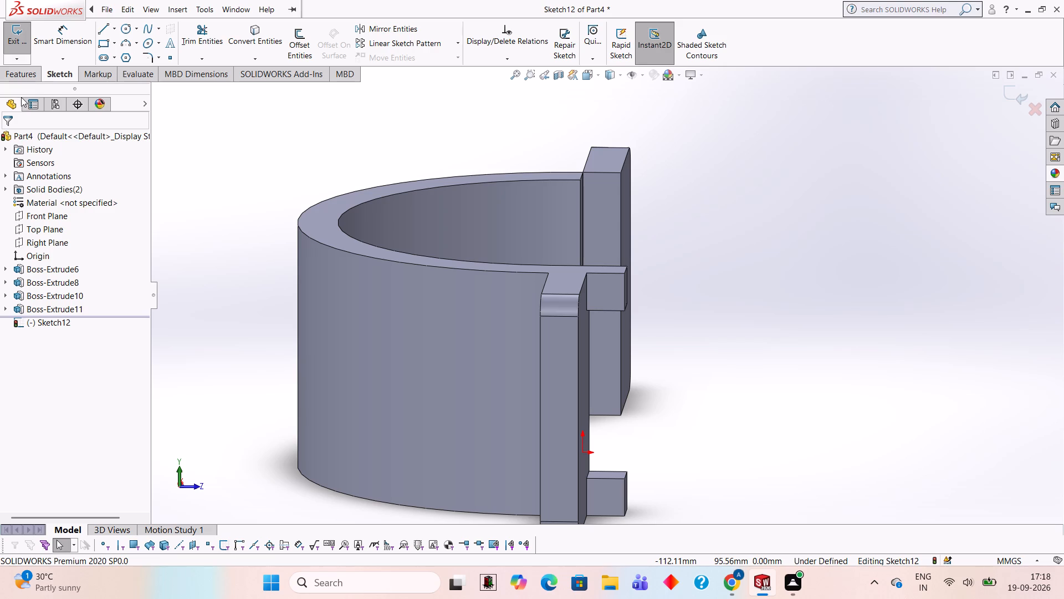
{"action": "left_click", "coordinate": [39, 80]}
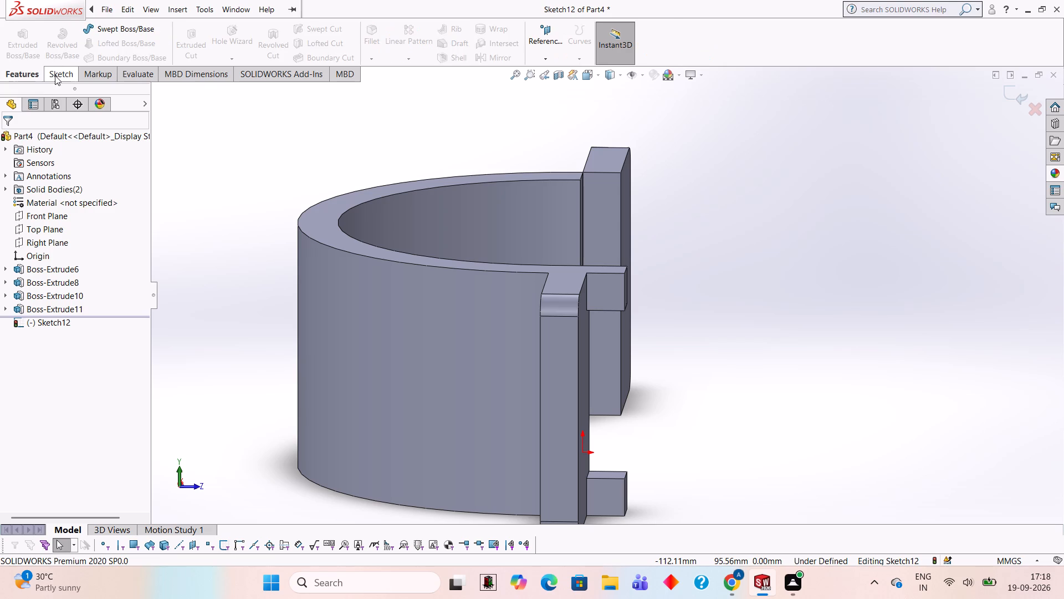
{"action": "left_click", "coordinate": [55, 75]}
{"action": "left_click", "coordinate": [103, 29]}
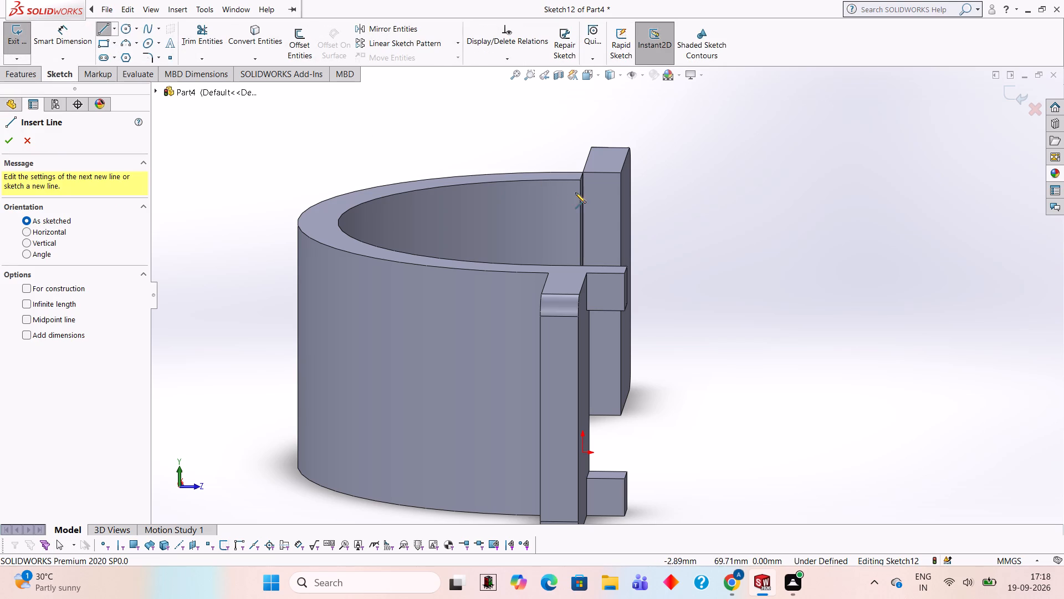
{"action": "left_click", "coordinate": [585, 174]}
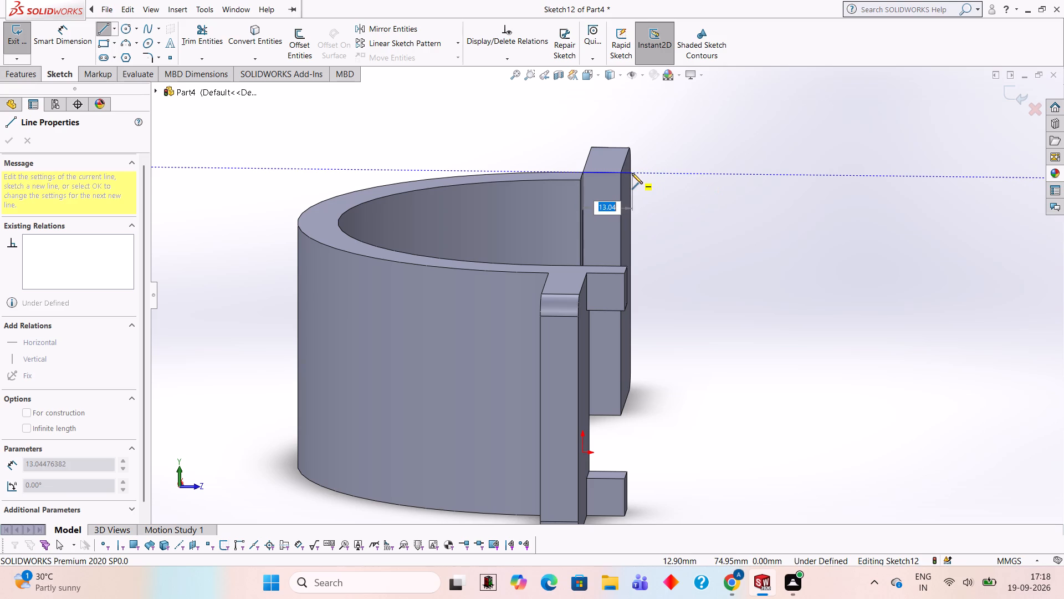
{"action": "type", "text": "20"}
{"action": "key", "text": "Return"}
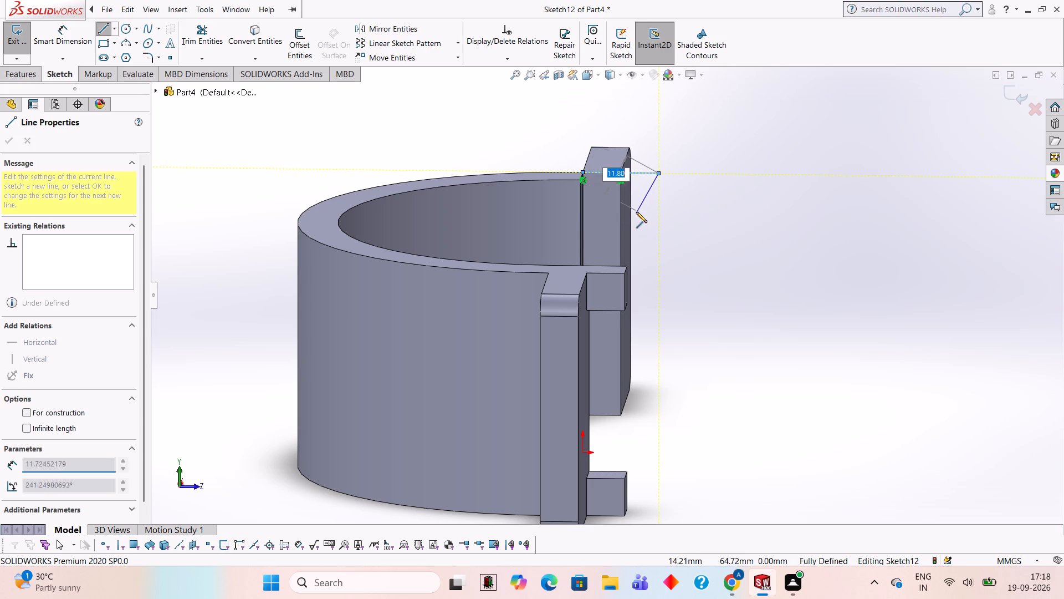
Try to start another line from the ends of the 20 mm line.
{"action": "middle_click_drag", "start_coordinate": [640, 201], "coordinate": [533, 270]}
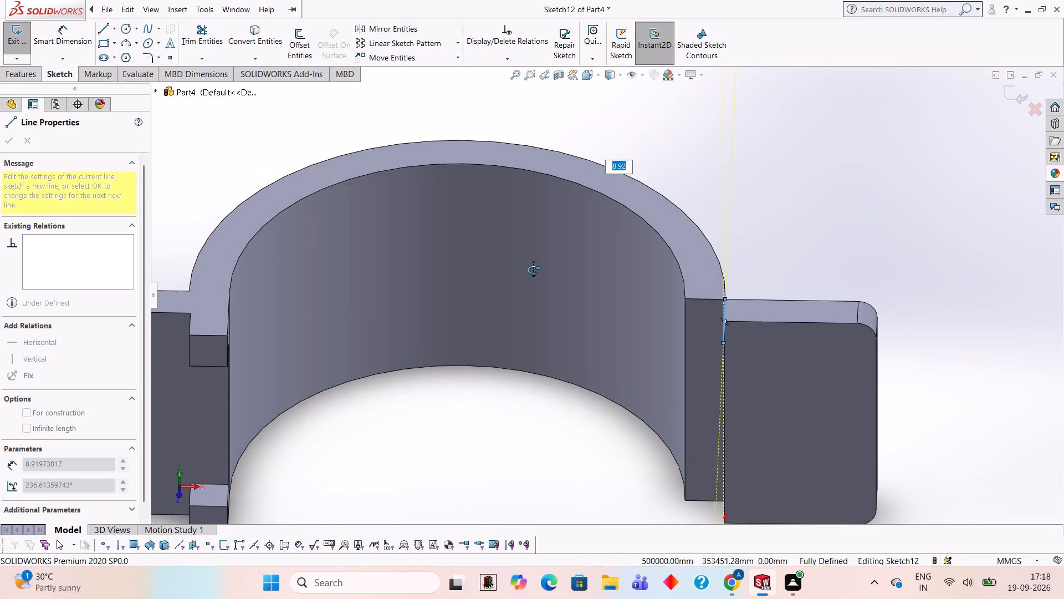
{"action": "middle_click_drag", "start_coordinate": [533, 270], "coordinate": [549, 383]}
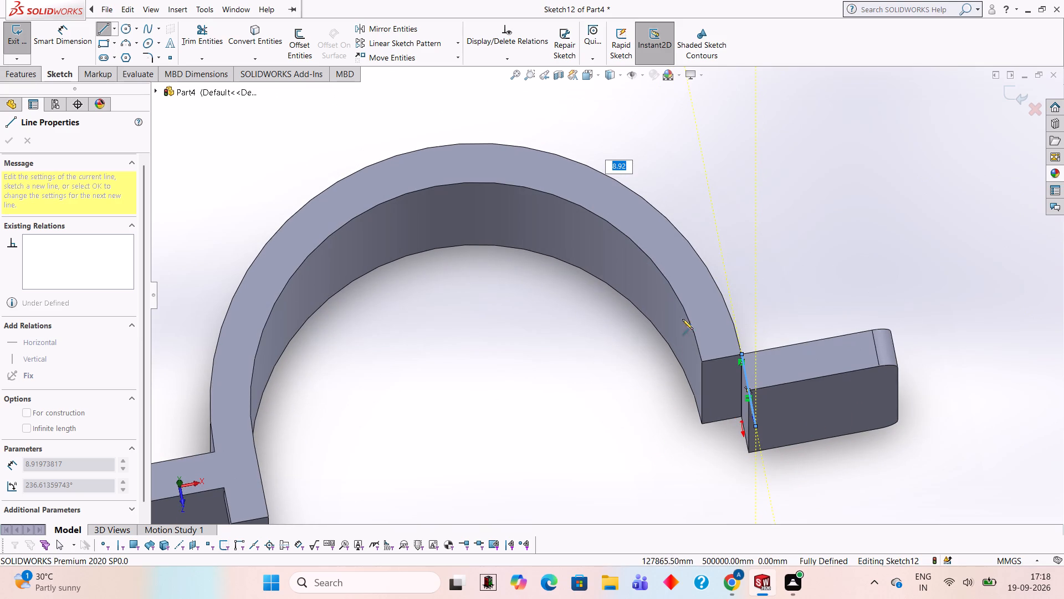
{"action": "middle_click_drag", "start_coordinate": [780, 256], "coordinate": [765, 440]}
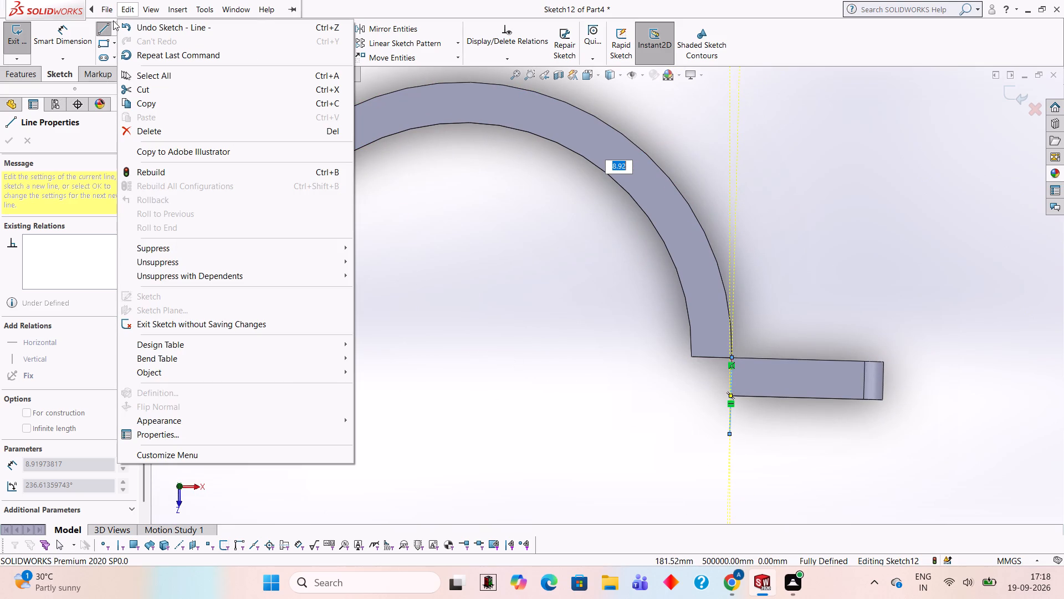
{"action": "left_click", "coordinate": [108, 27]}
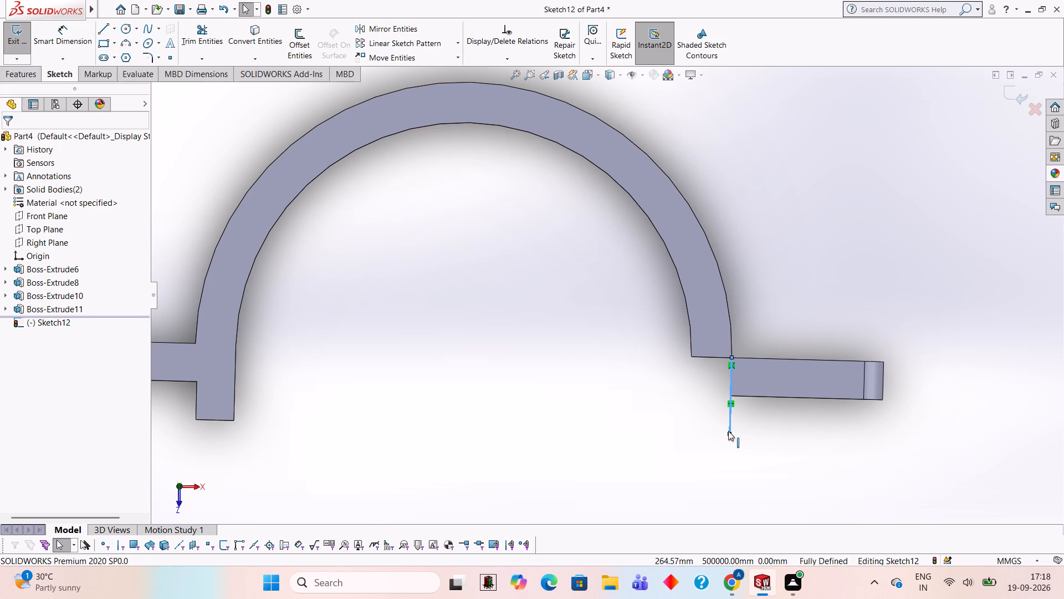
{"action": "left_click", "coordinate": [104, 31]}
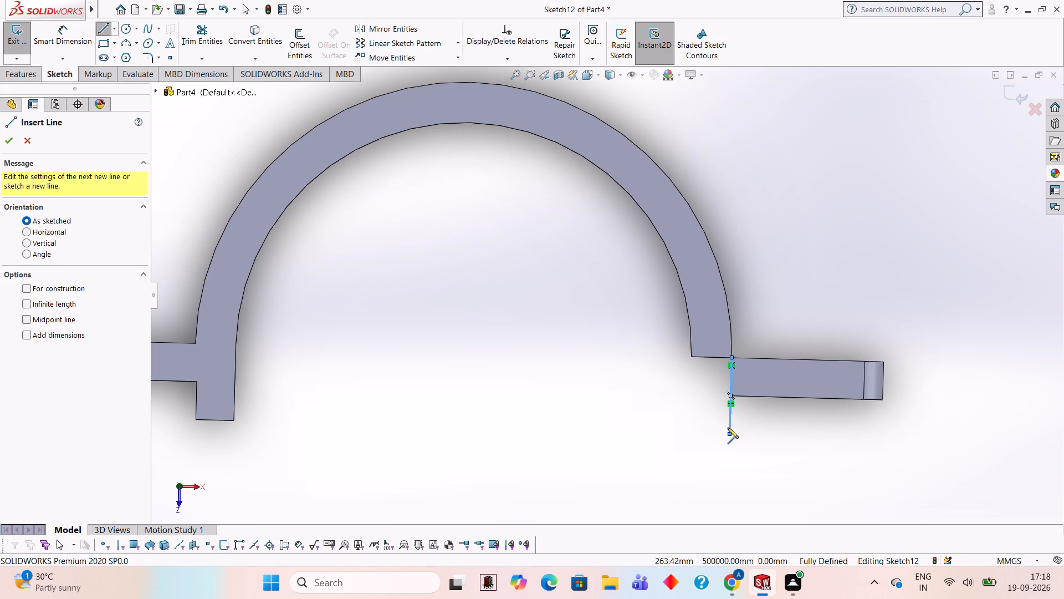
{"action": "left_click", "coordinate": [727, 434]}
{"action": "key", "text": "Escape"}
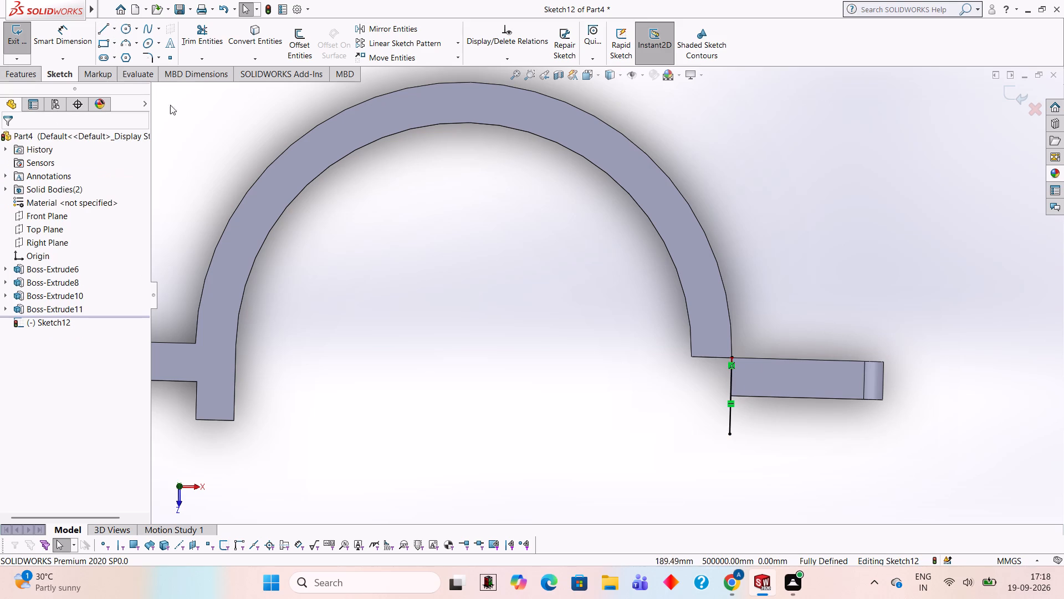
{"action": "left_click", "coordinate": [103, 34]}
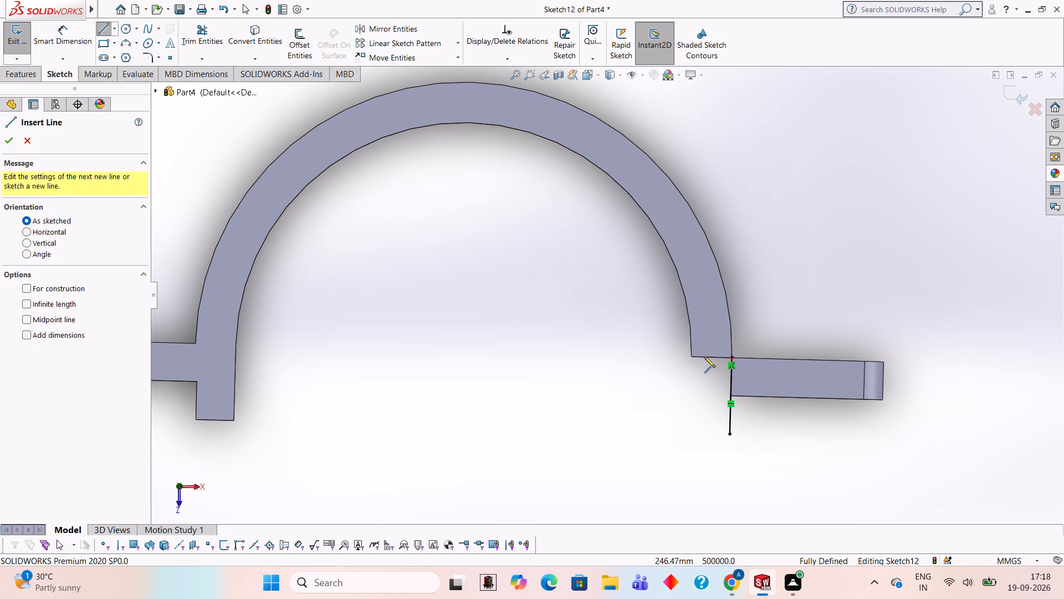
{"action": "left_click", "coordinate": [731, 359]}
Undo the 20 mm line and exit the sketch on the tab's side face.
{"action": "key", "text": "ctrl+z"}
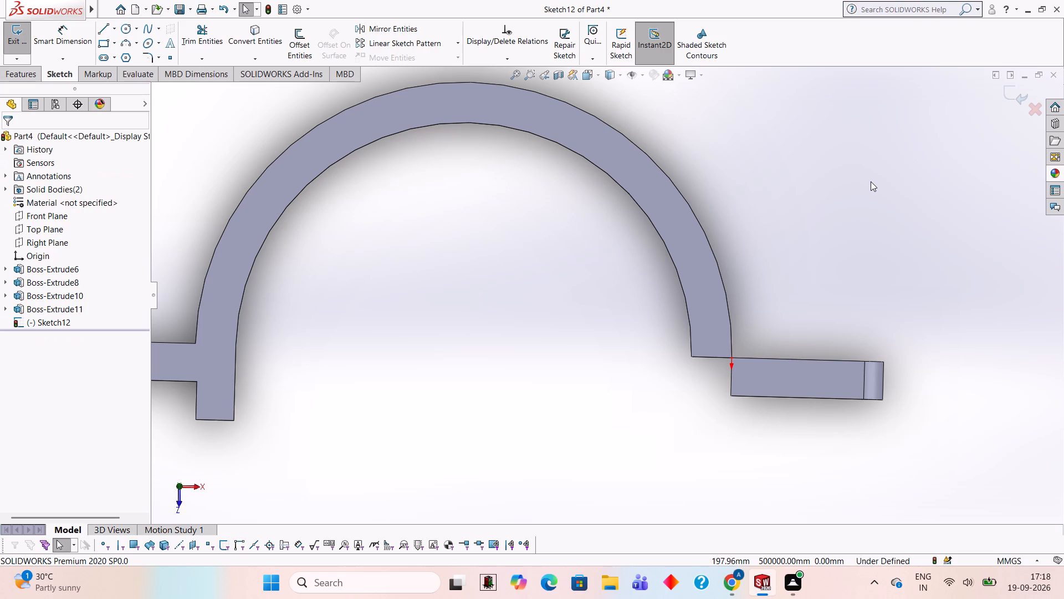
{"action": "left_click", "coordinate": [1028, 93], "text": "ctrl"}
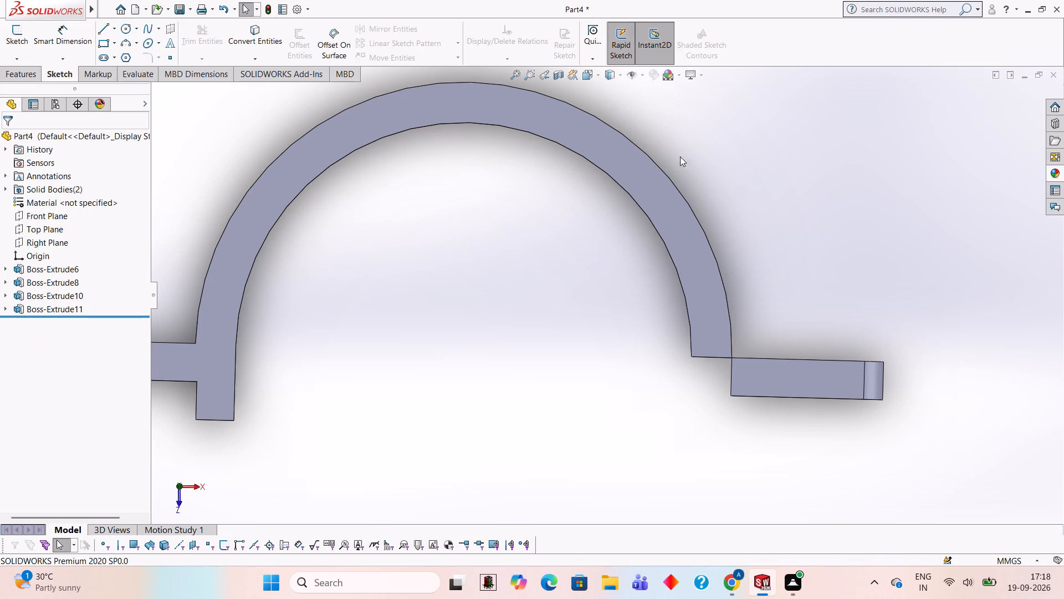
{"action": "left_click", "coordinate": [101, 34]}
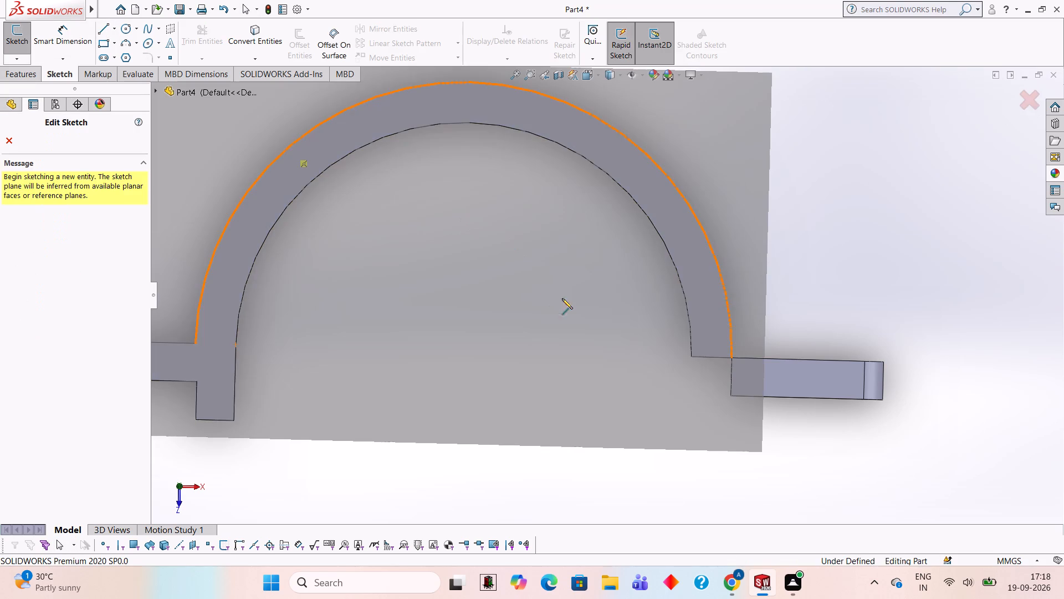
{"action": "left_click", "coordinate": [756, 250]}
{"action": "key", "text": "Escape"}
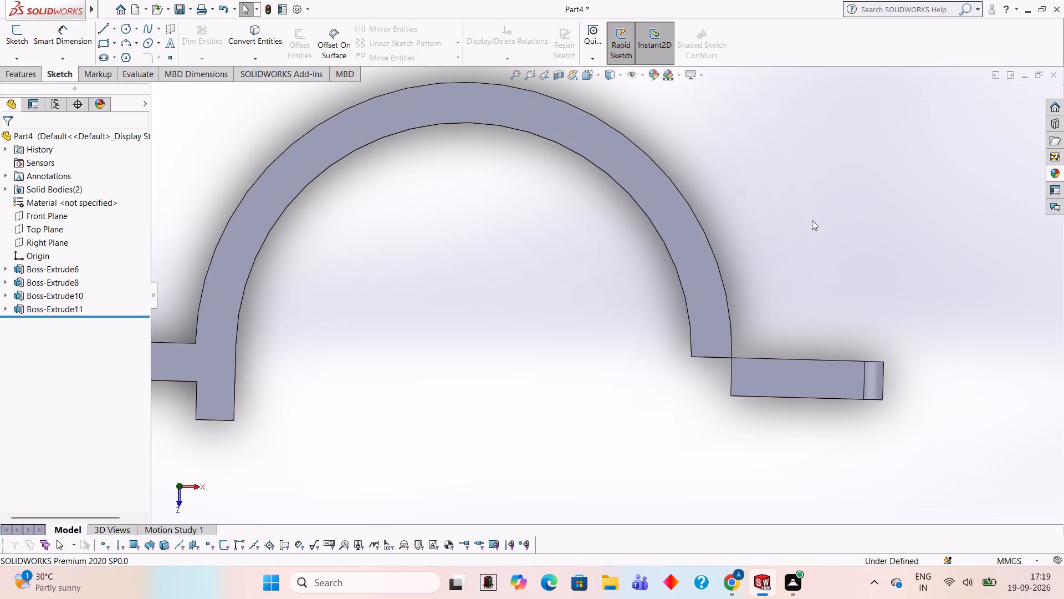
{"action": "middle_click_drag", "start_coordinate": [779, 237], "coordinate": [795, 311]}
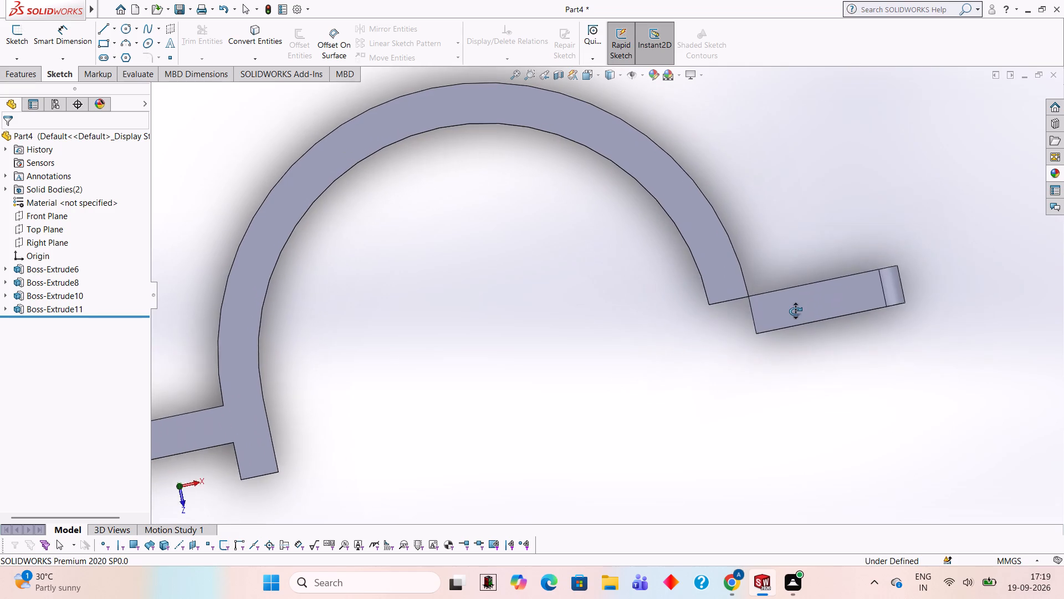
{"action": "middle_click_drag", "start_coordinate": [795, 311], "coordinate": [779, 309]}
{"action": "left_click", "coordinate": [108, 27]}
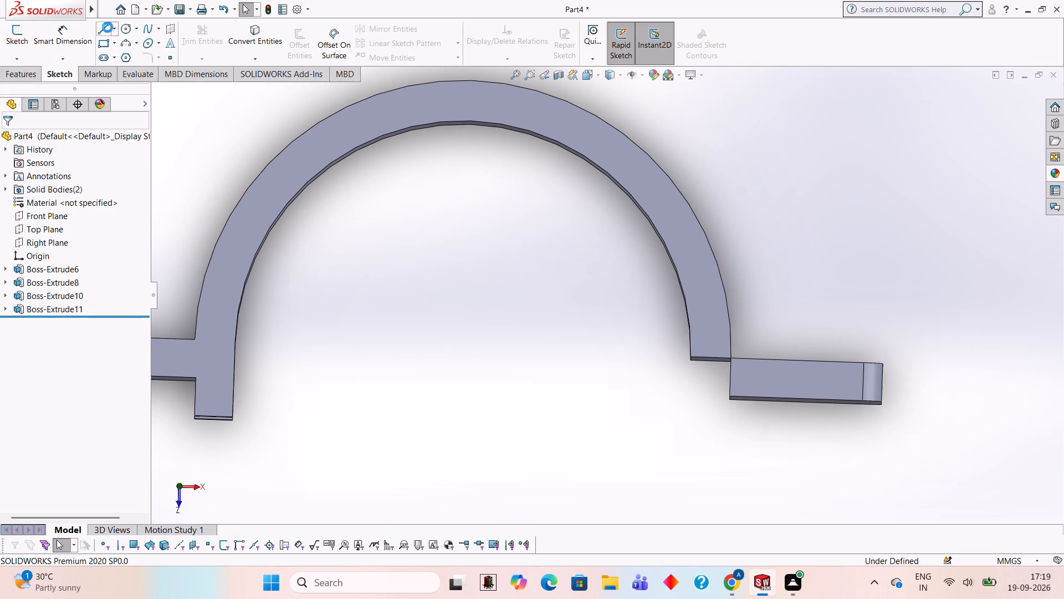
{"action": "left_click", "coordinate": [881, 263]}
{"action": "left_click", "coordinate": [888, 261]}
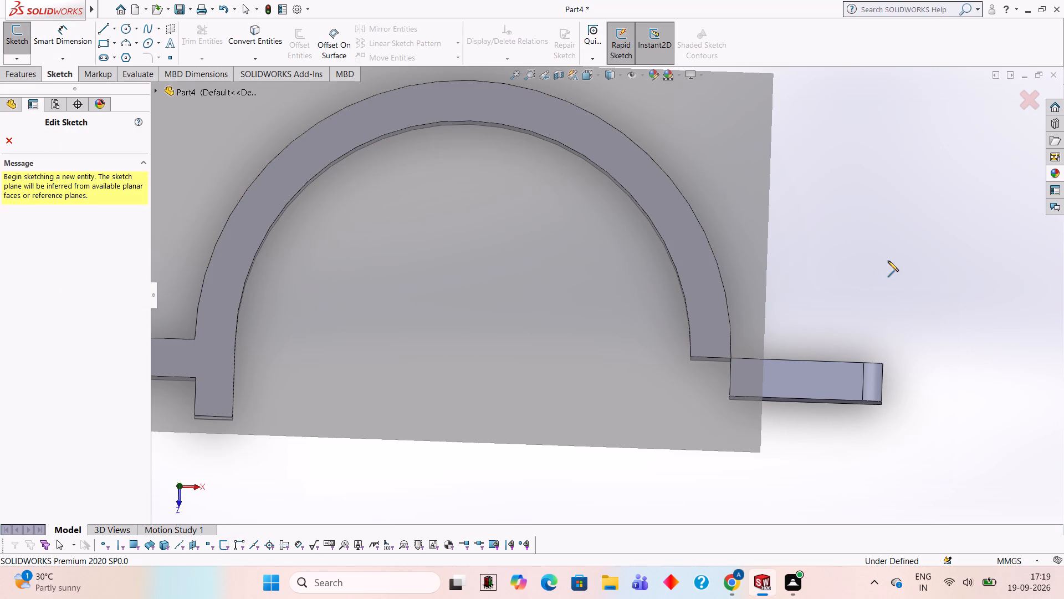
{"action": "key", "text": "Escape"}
On the band's flat side face, sketch a closed rectangular profile 20 mm long and 10 mm wide extending from the arch end beside the new tab.
{"action": "left_click", "coordinate": [105, 25]}
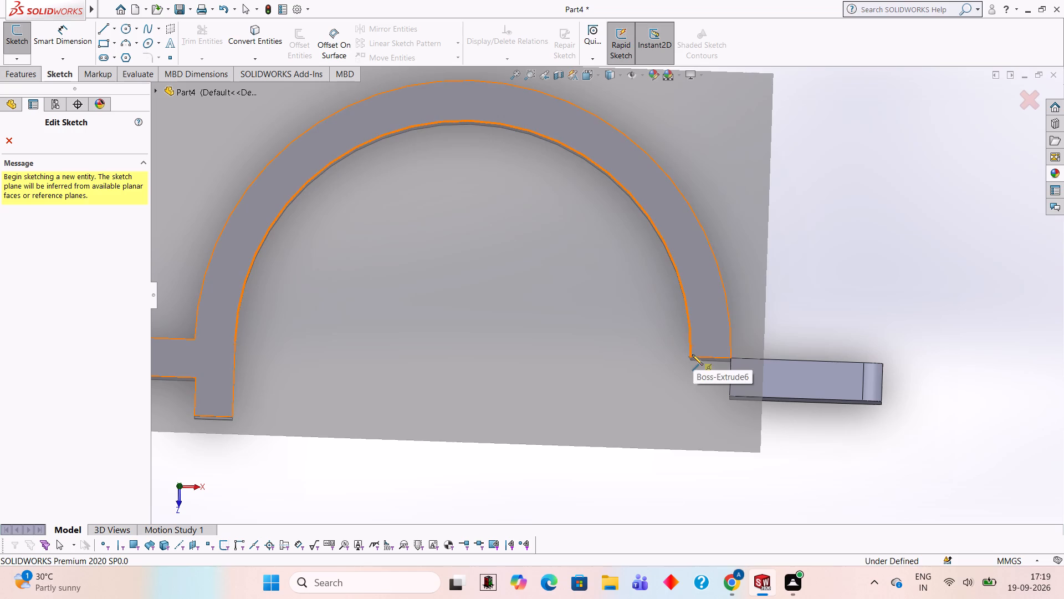
{"action": "left_click", "coordinate": [688, 357]}
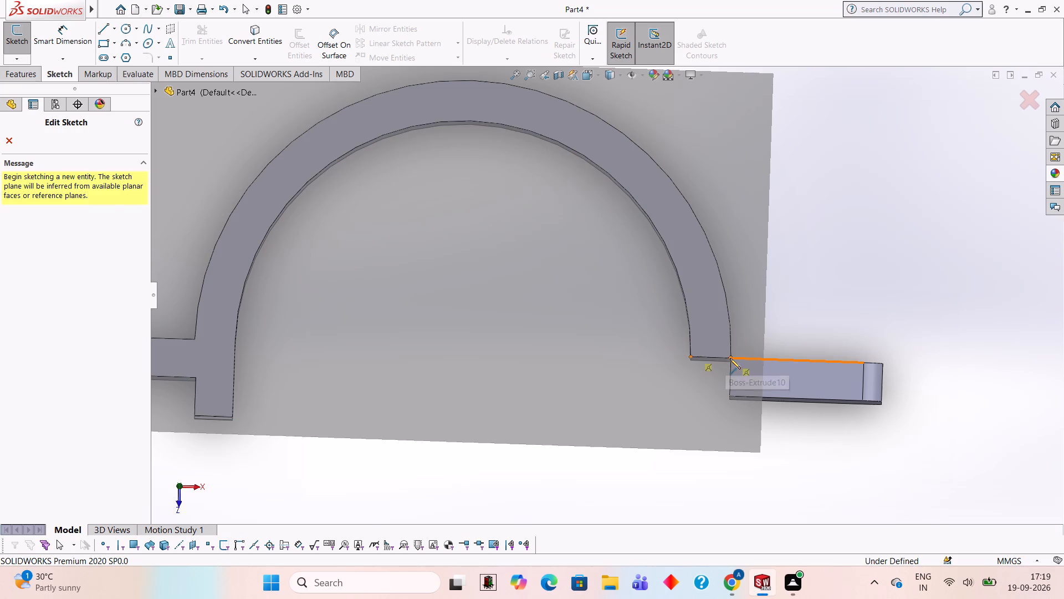
{"action": "left_click", "coordinate": [730, 358]}
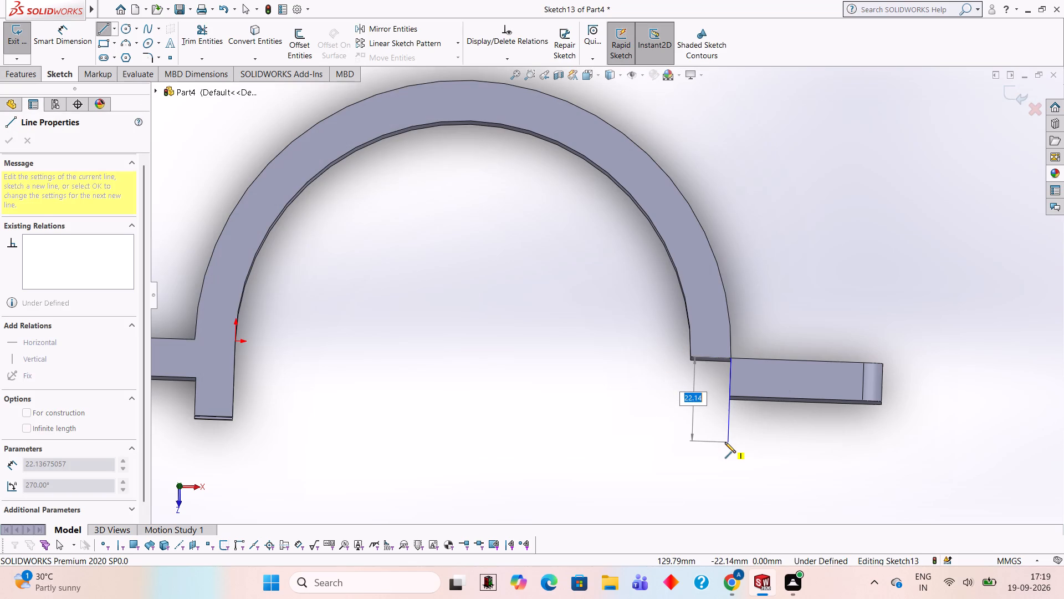
{"action": "type", "text": "20"}
{"action": "key", "text": "Return"}
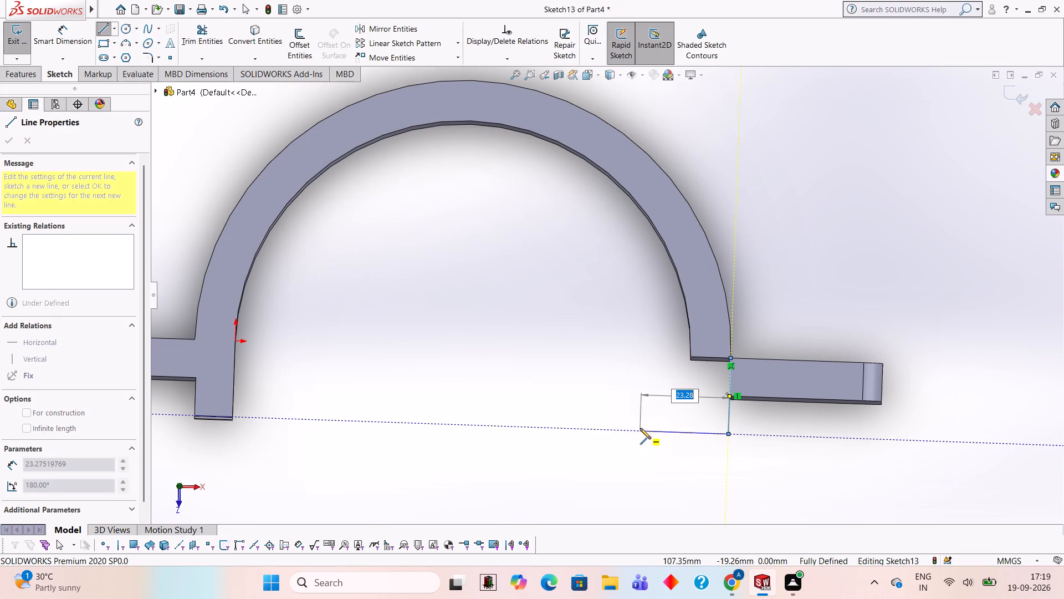
{"action": "type", "text": "10"}
{"action": "key", "text": "Return"}
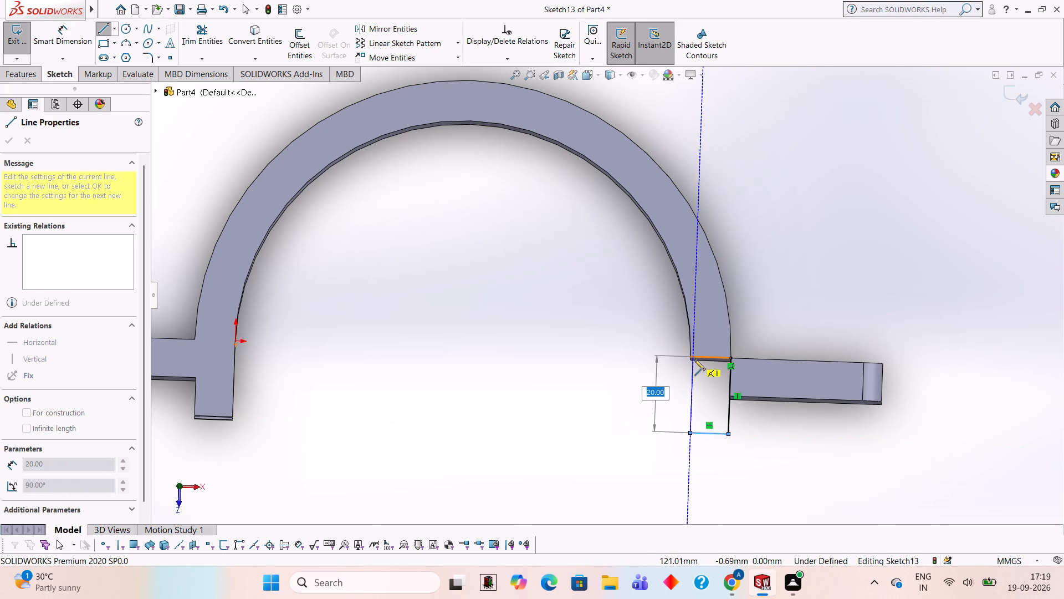
{"action": "left_click", "coordinate": [692, 358]}
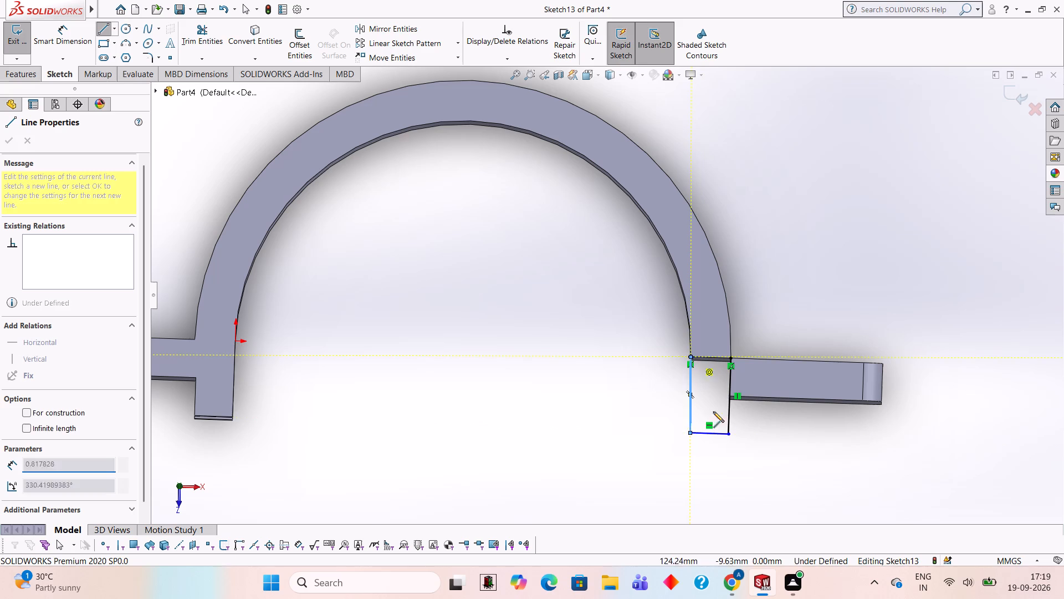
{"action": "left_click", "coordinate": [729, 357]}
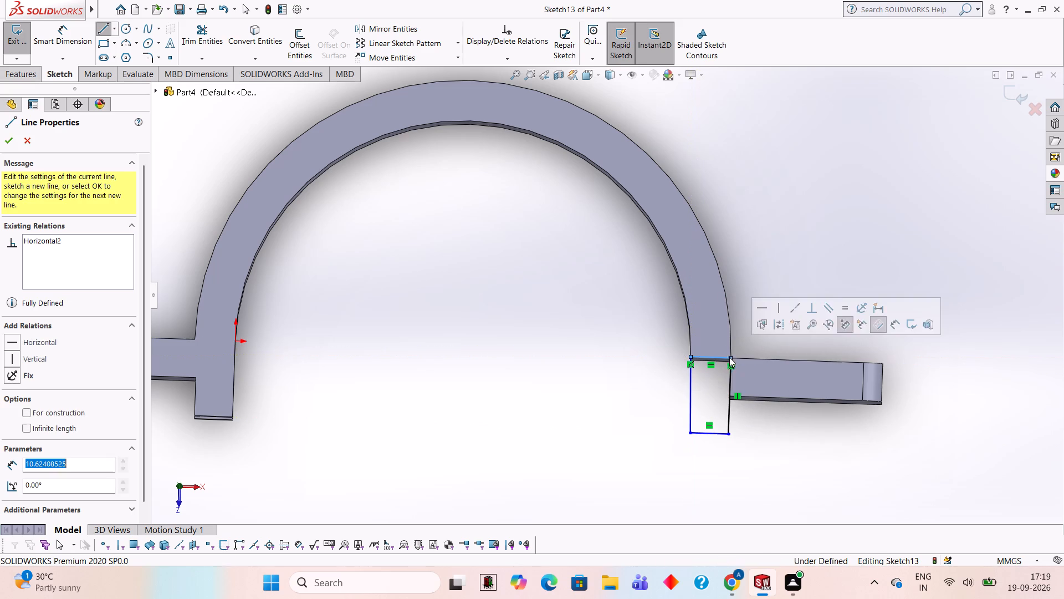
Extrude the rectangular profile 65 mm in the reversed direction, across the band's width, merged with the part.
{"action": "scroll", "coordinate": [720, 253], "scroll_direction": "up", "scroll_amount": 1}
{"action": "scroll", "coordinate": [727, 250], "scroll_direction": "down", "scroll_amount": 1}
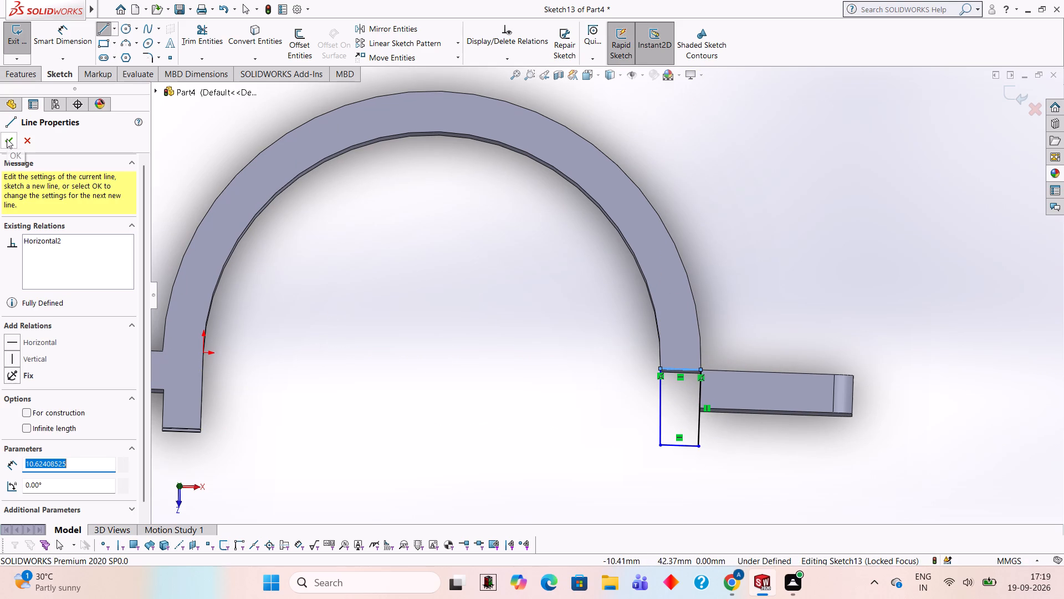
{"action": "left_click", "coordinate": [31, 74]}
{"action": "left_click", "coordinate": [30, 50]}
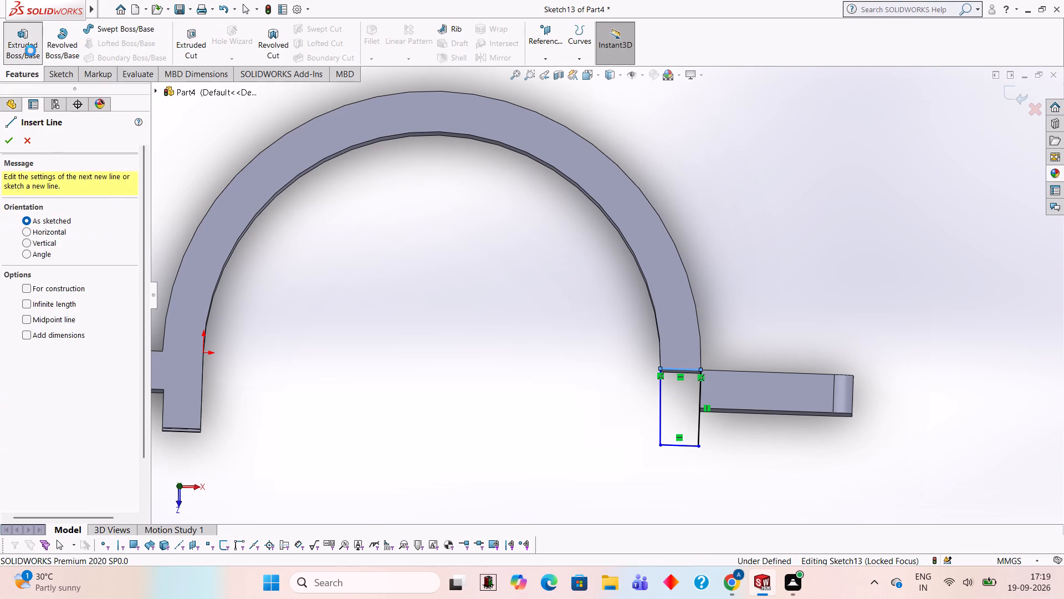
{"action": "middle_click_drag", "start_coordinate": [406, 280], "coordinate": [499, 250]}
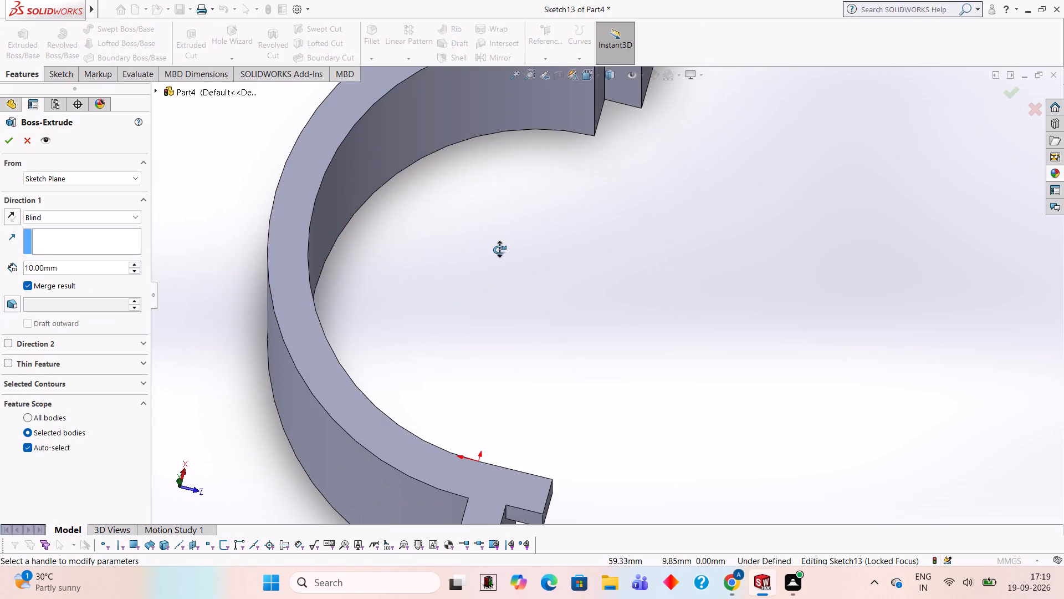
{"action": "middle_click_drag", "start_coordinate": [499, 250], "coordinate": [451, 308]}
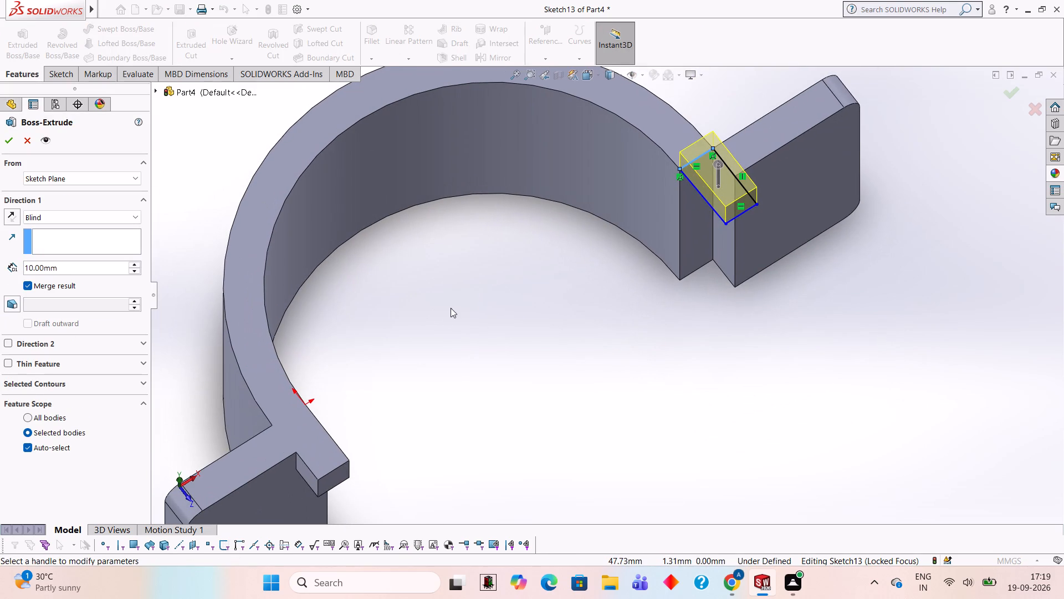
{"action": "left_click", "coordinate": [8, 220]}
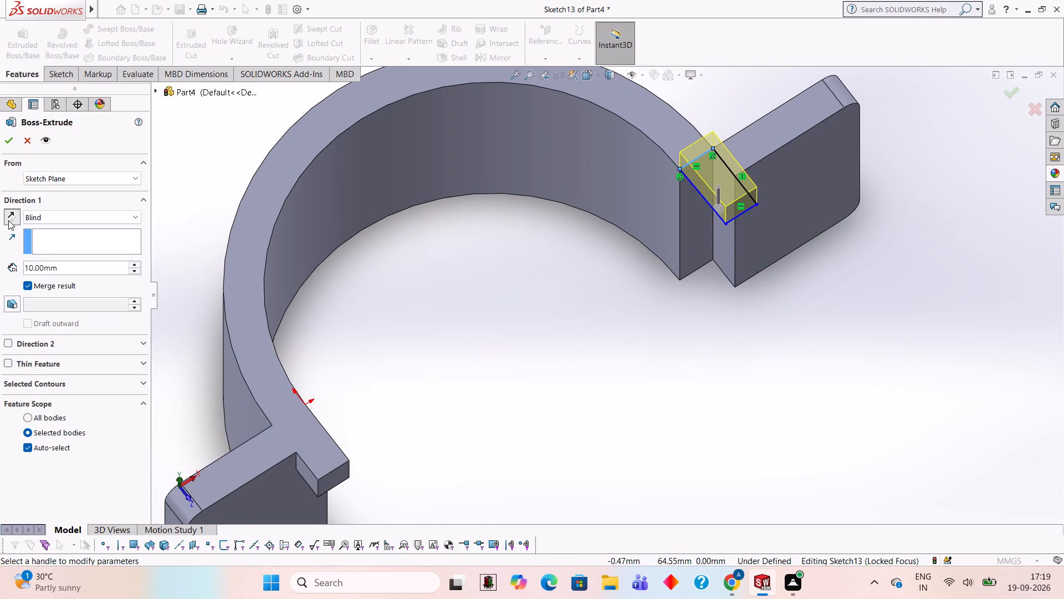
{"action": "left_click", "coordinate": [93, 270]}
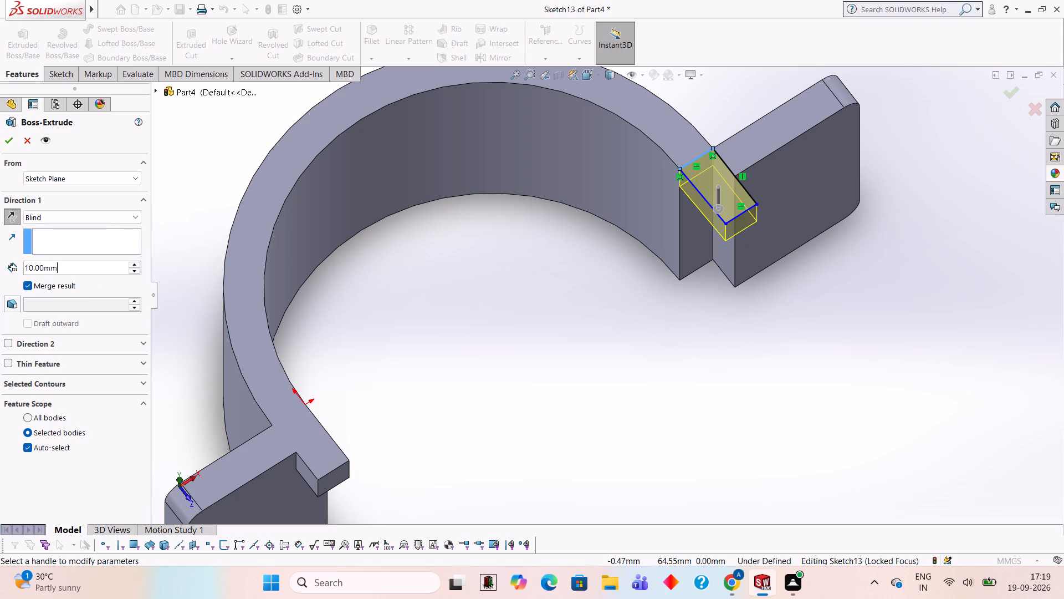
{"action": "key", "text": "BackSpace"}
{"action": "key", "text": "BackSpace"}
{"action": "key", "text": "BackSpace"}
{"action": "key", "text": "BackSpace"}
{"action": "key", "text": "BackSpace"}
{"action": "key", "text": "BackSpace"}
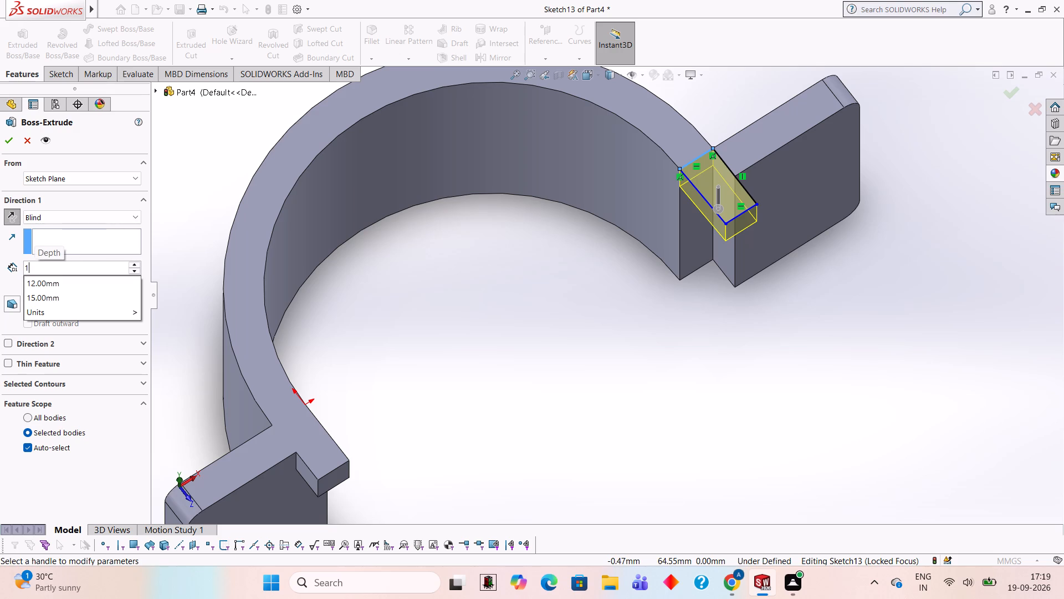
{"action": "key", "text": "BackSpace"}
{"action": "type", "text": "60"}
{"action": "key", "text": "Return"}
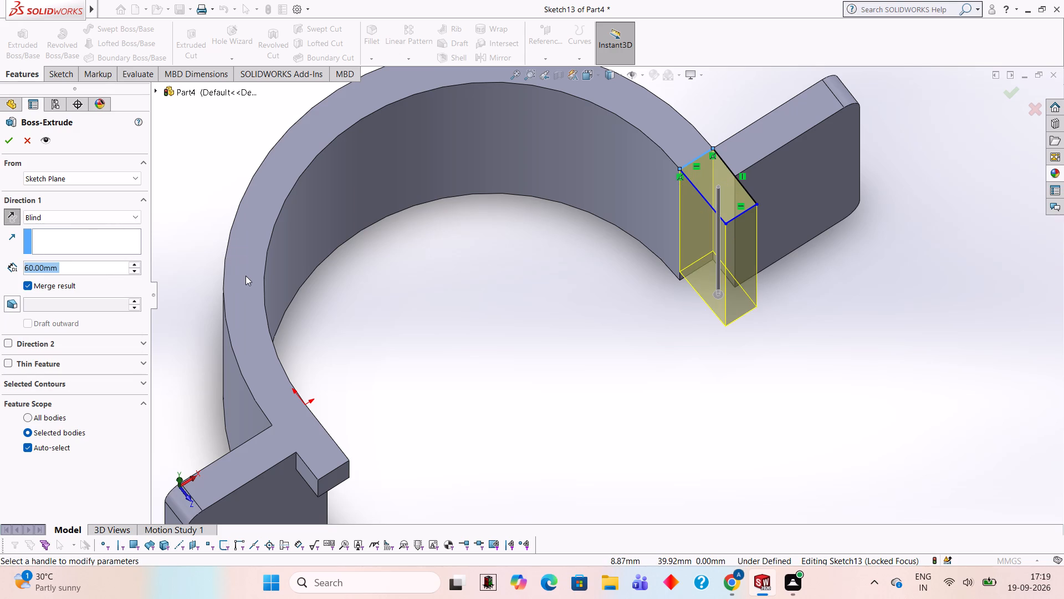
{"action": "type", "text": "65"}
{"action": "key", "text": "Return"}
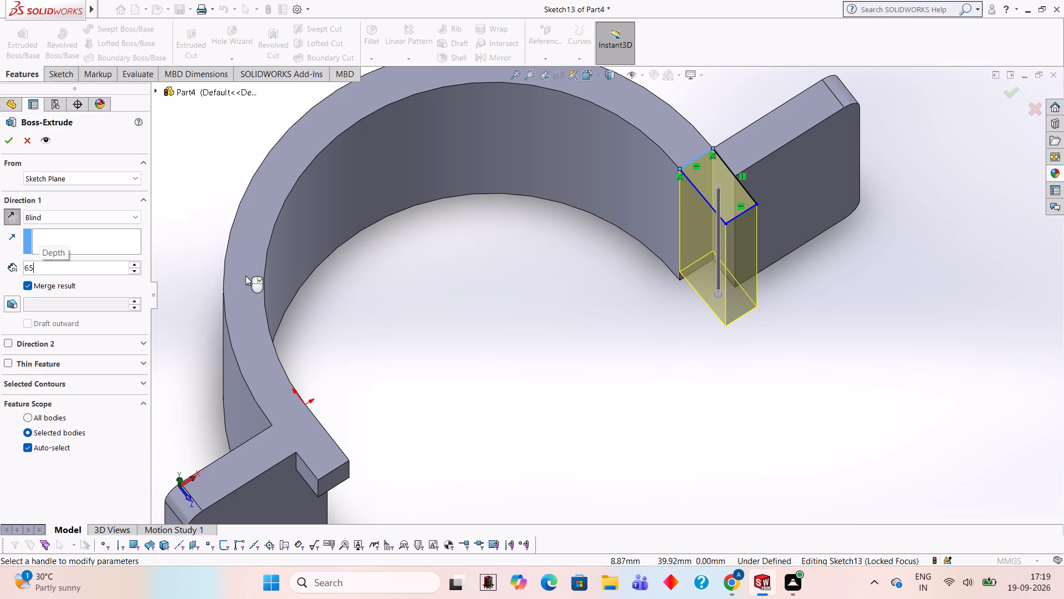
{"action": "left_click", "coordinate": [3, 139]}
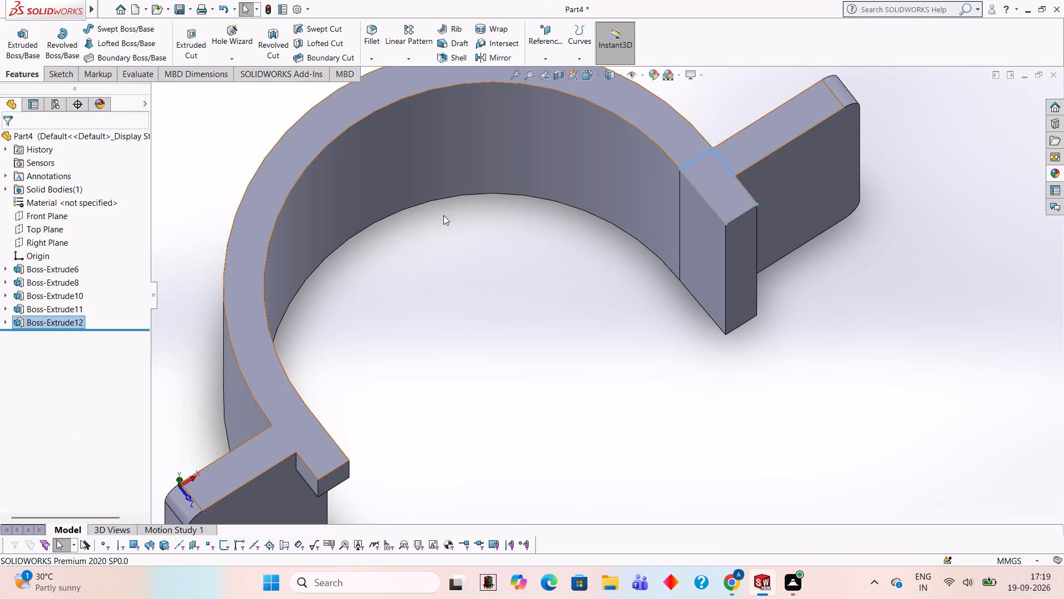
Examine the part from several sides, checking both tabs and the lips at the arch ends.
{"action": "middle_click_drag", "start_coordinate": [637, 219], "coordinate": [632, 303]}
{"action": "left_click", "coordinate": [710, 184]}
{"action": "middle_click_drag", "start_coordinate": [720, 185], "coordinate": [724, 275]}
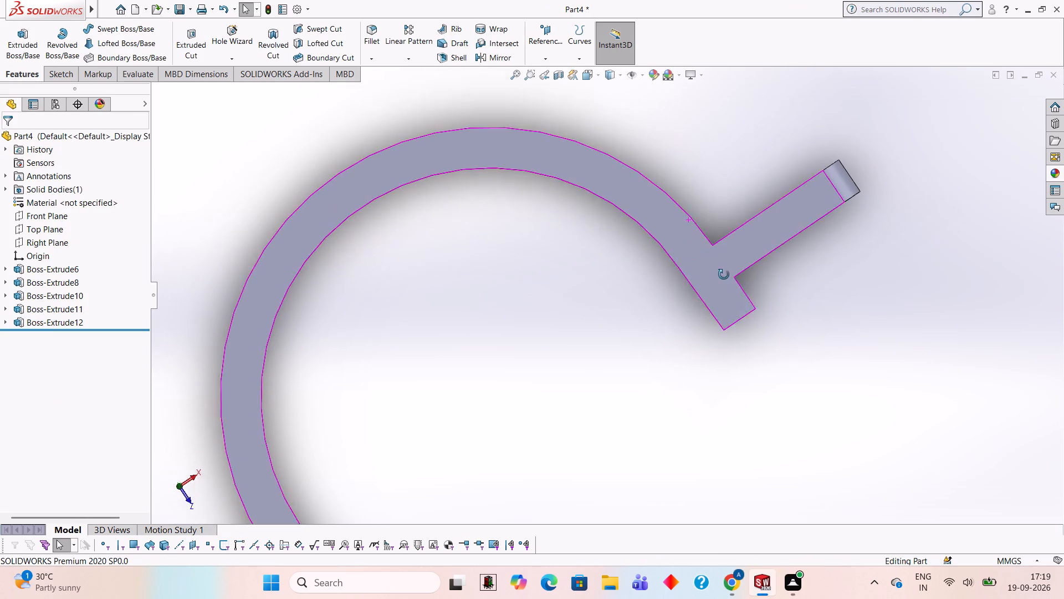
{"action": "middle_click_drag", "start_coordinate": [724, 275], "coordinate": [758, 95]}
{"action": "middle_click_drag", "start_coordinate": [608, 248], "coordinate": [611, 231]}
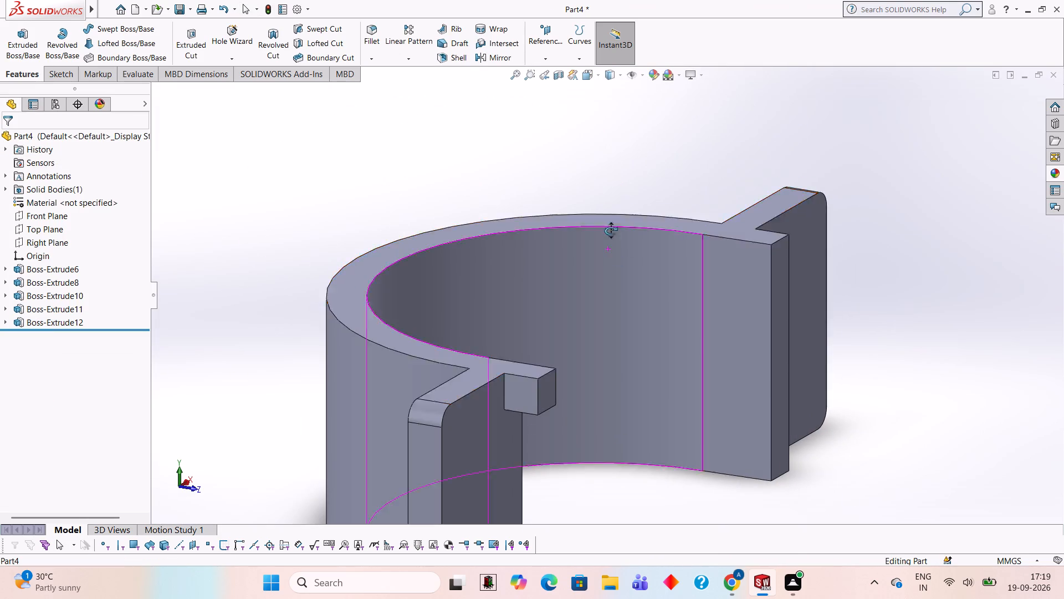
{"action": "middle_click_drag", "start_coordinate": [611, 231], "coordinate": [721, 132]}
{"action": "middle_click_drag", "start_coordinate": [721, 418], "coordinate": [753, 364]}
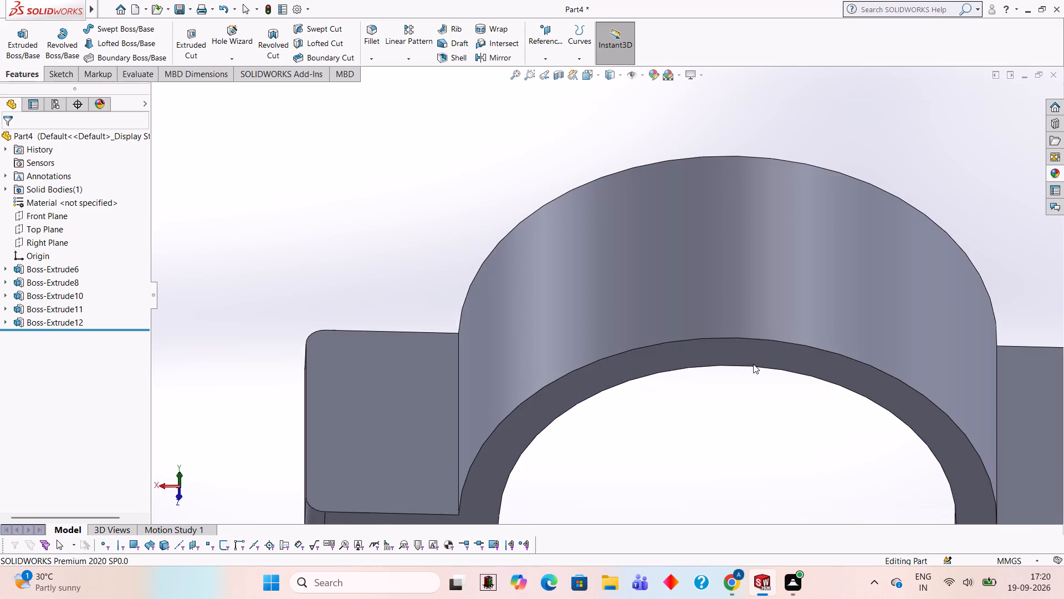
{"action": "scroll", "coordinate": [753, 364], "scroll_direction": "down", "scroll_amount": 2}
{"action": "scroll", "coordinate": [765, 357], "scroll_direction": "up", "scroll_amount": 5}
{"action": "scroll", "coordinate": [744, 344], "scroll_direction": "down", "scroll_amount": 1}
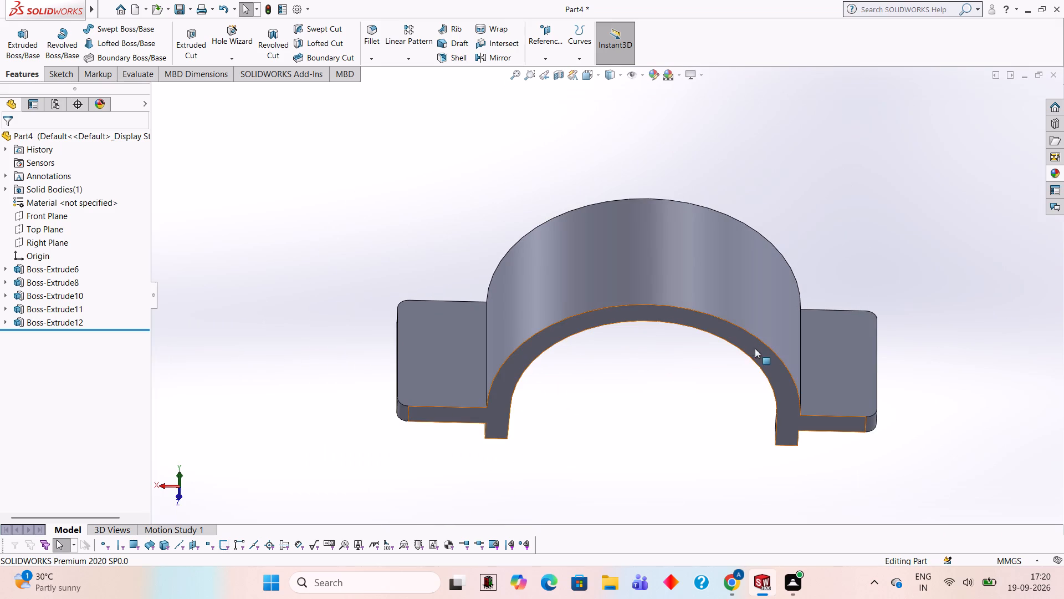
{"action": "middle_click_drag", "start_coordinate": [691, 385], "coordinate": [722, 380]}
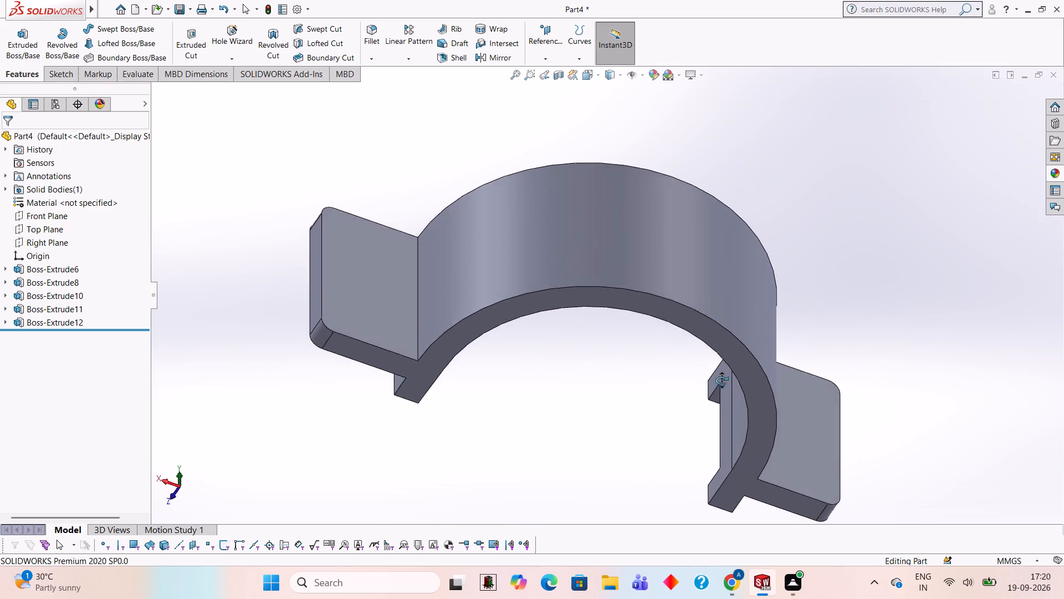
{"action": "middle_click_drag", "start_coordinate": [722, 380], "coordinate": [689, 440]}
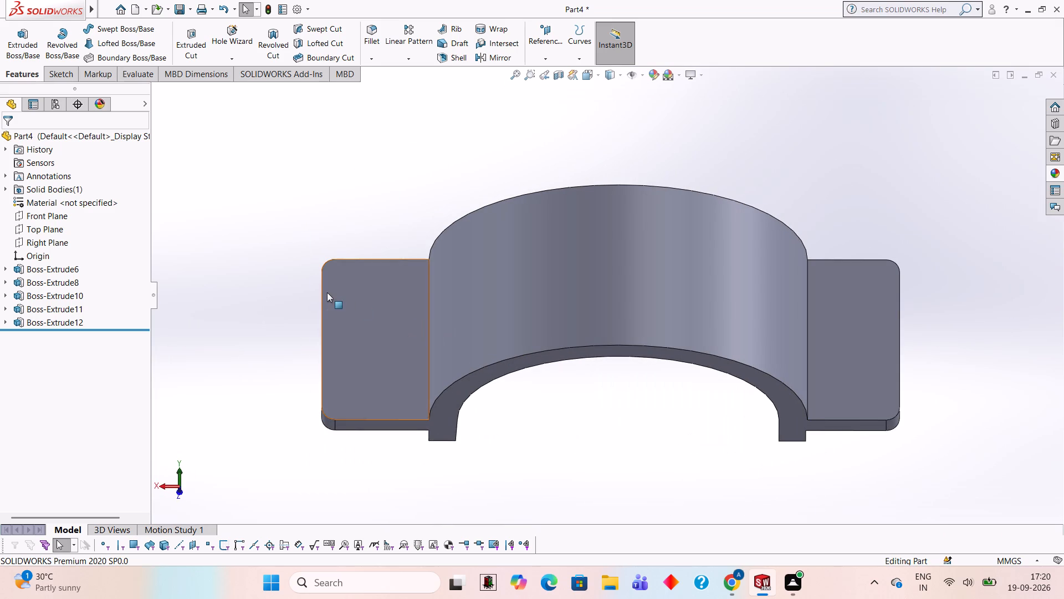
Open a sketch on the new tab's outer flat face and draw a 15 mm vertical line down from its upper corner at the arch.
{"action": "left_click", "coordinate": [386, 347]}
{"action": "left_click", "coordinate": [432, 317]}
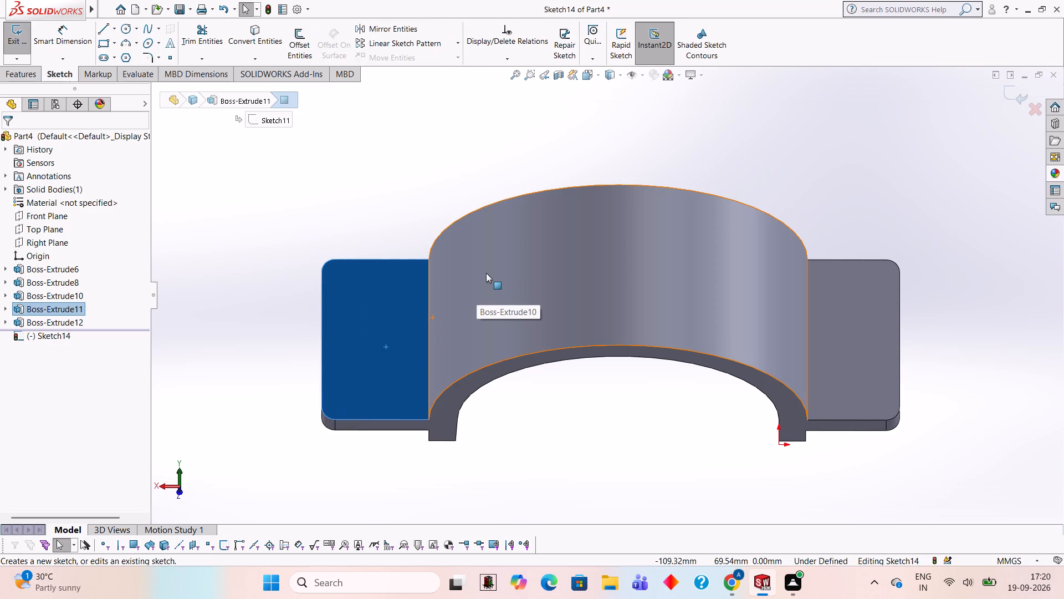
{"action": "key", "text": "ctrl+8"}
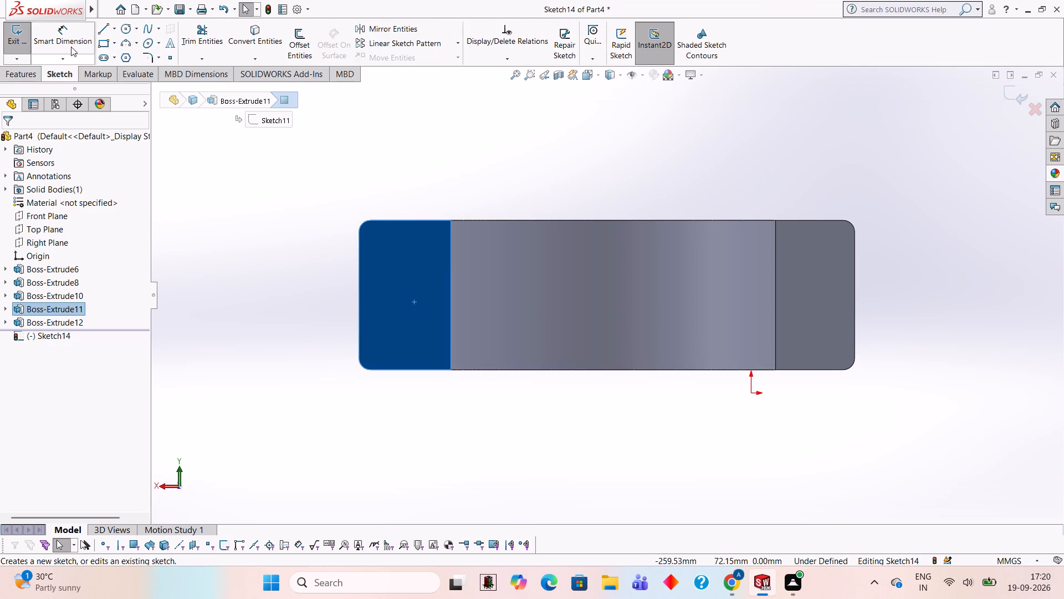
{"action": "left_click", "coordinate": [110, 31]}
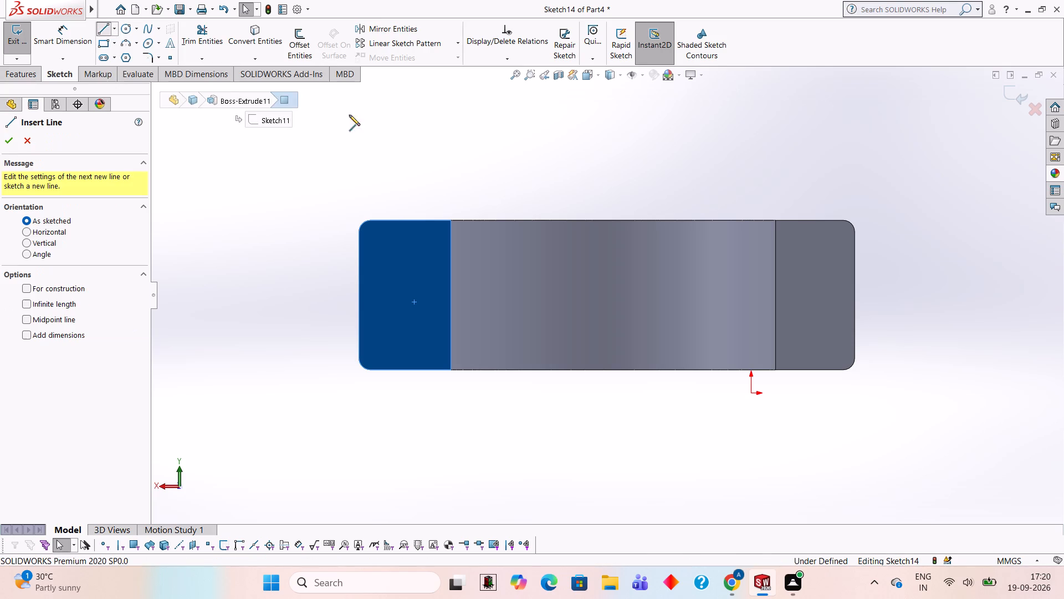
{"action": "left_click", "coordinate": [449, 220]}
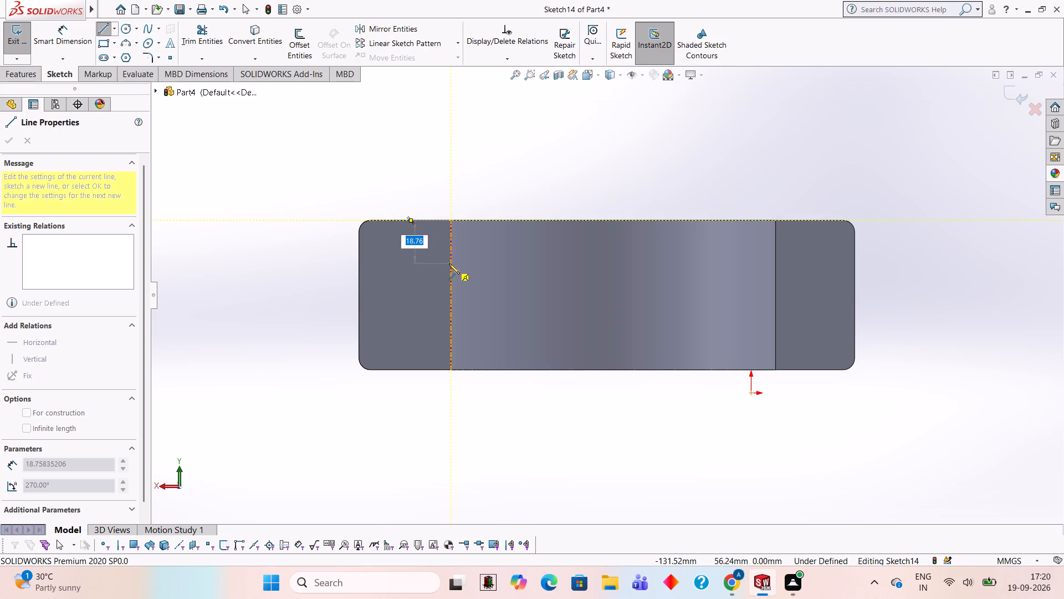
{"action": "type", "text": "15"}
{"action": "key", "text": "Return"}
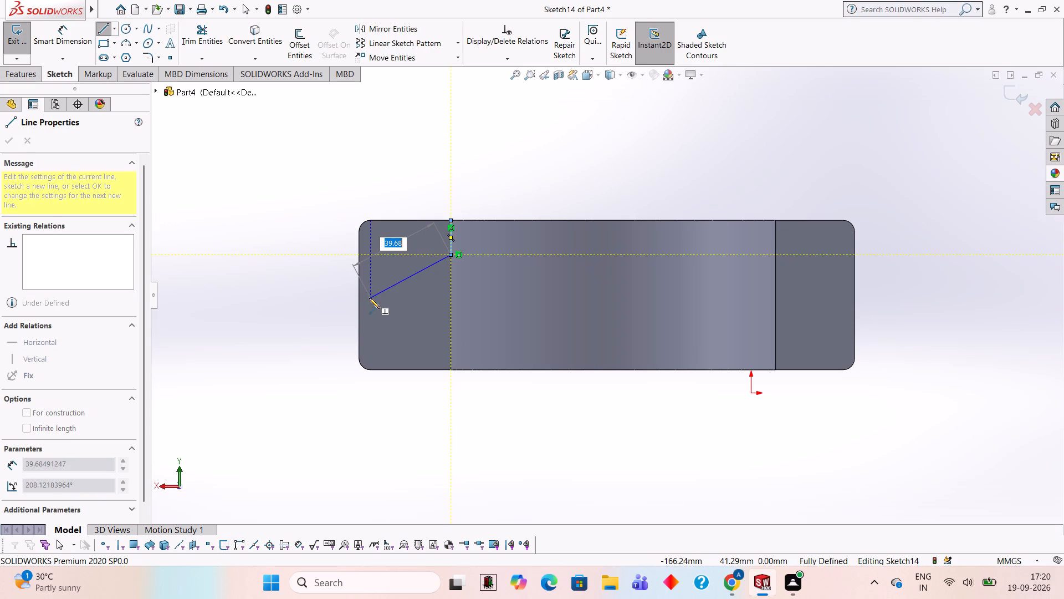
{"action": "key", "text": "Escape"}
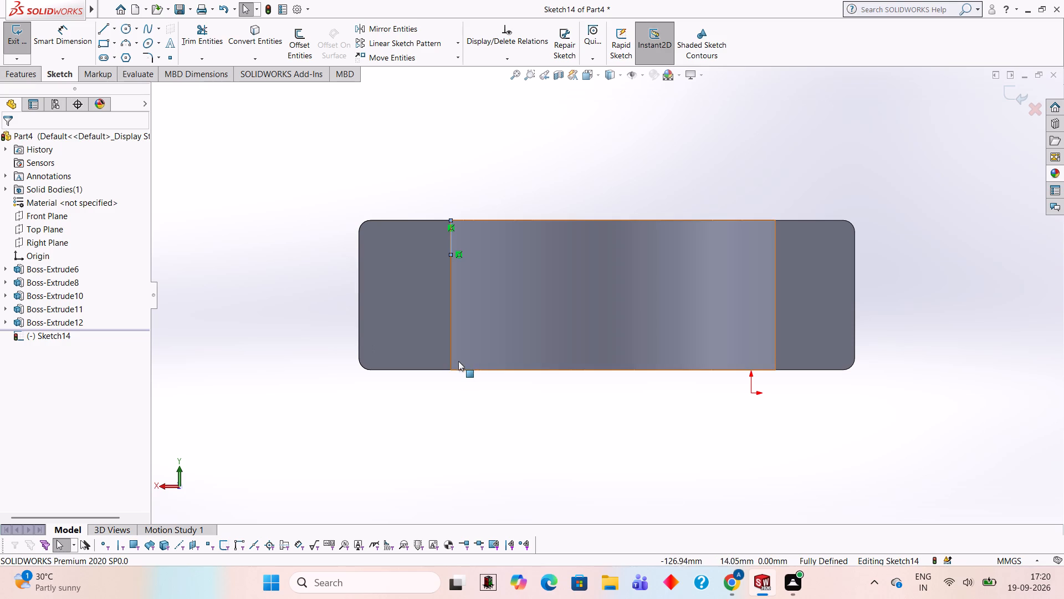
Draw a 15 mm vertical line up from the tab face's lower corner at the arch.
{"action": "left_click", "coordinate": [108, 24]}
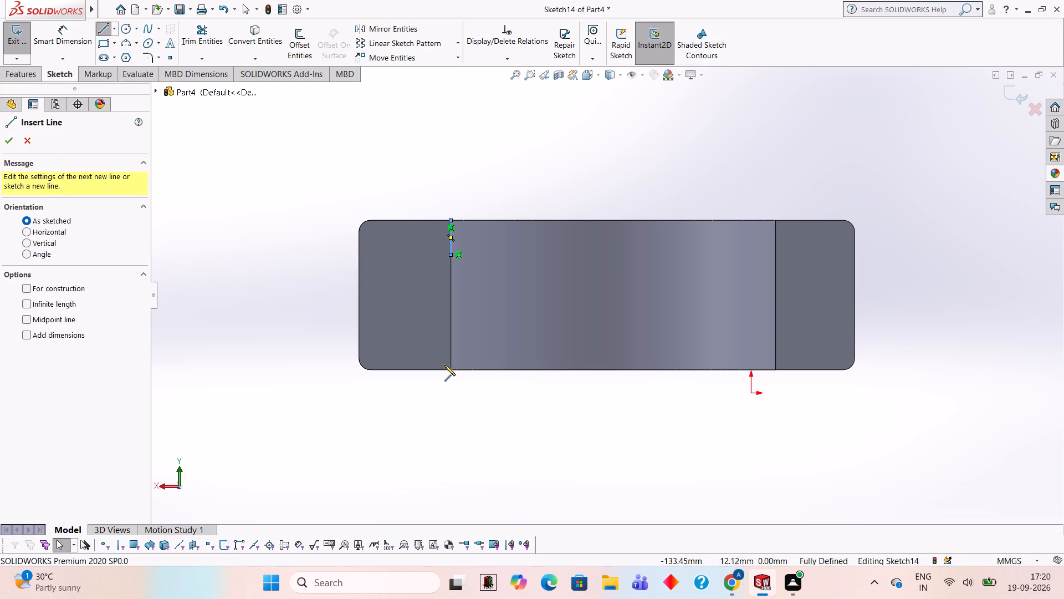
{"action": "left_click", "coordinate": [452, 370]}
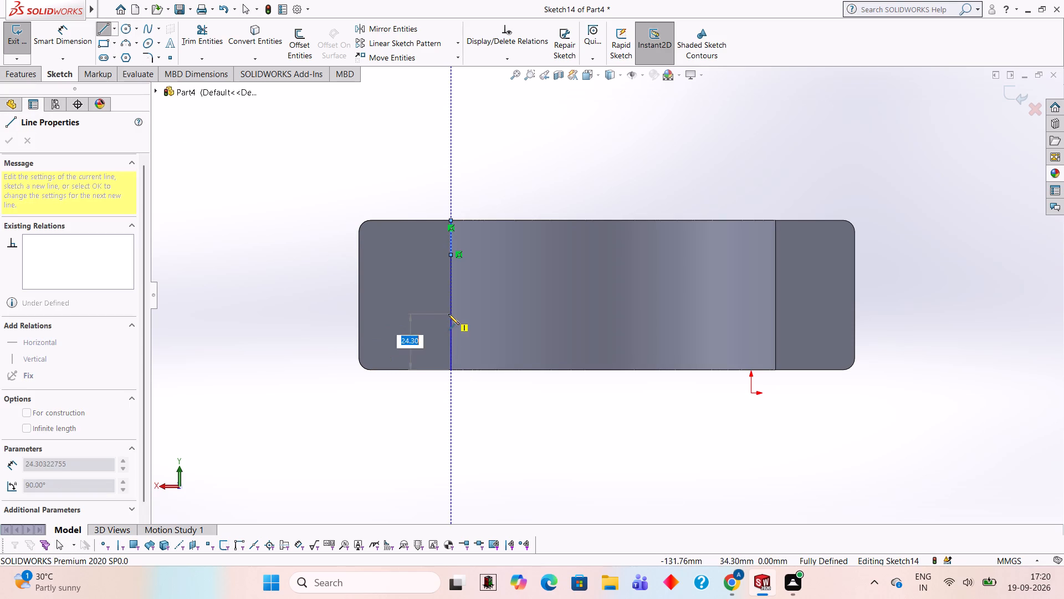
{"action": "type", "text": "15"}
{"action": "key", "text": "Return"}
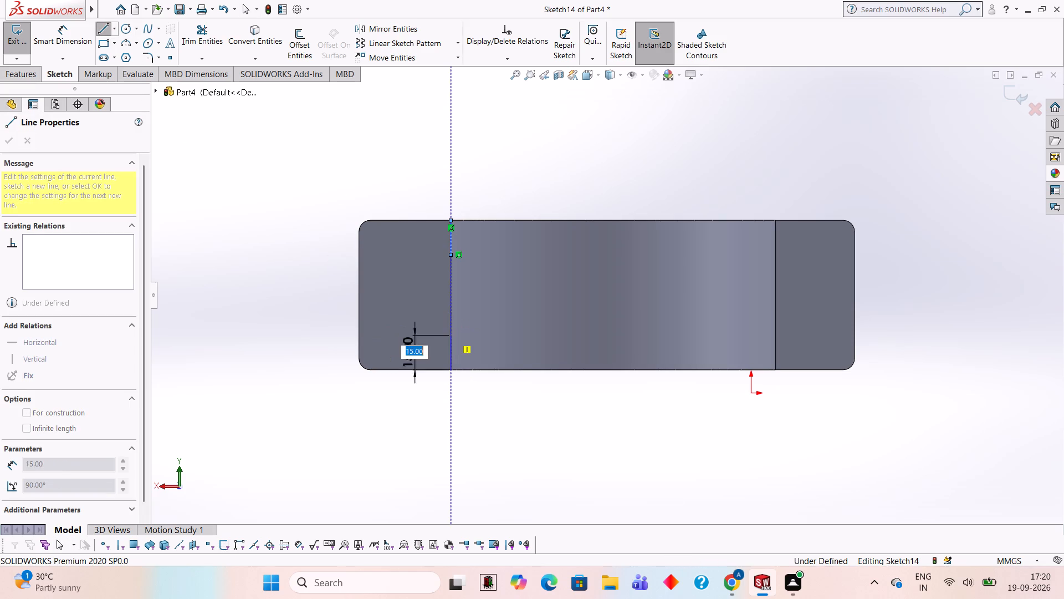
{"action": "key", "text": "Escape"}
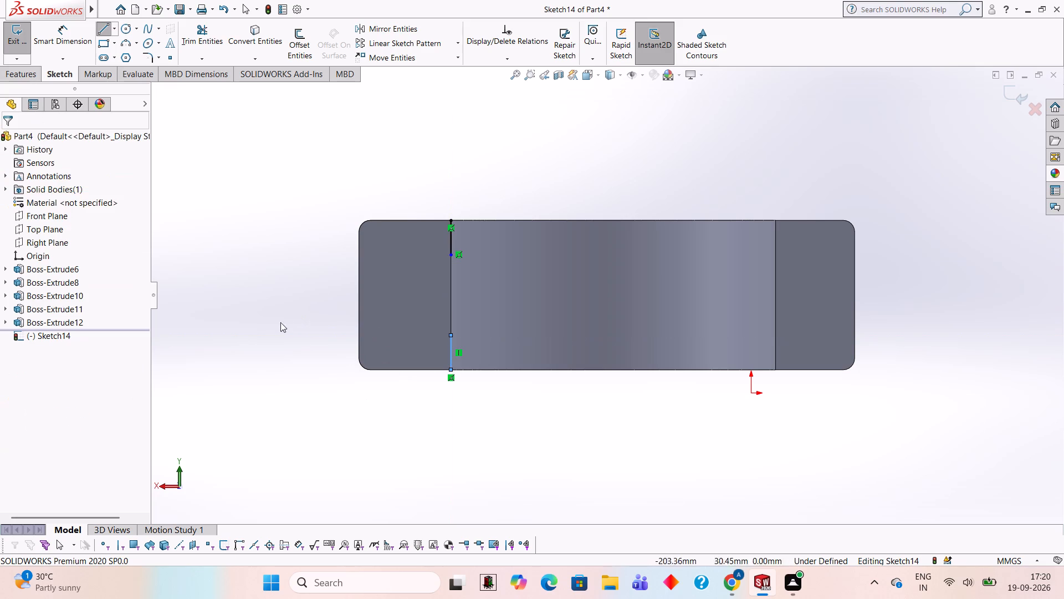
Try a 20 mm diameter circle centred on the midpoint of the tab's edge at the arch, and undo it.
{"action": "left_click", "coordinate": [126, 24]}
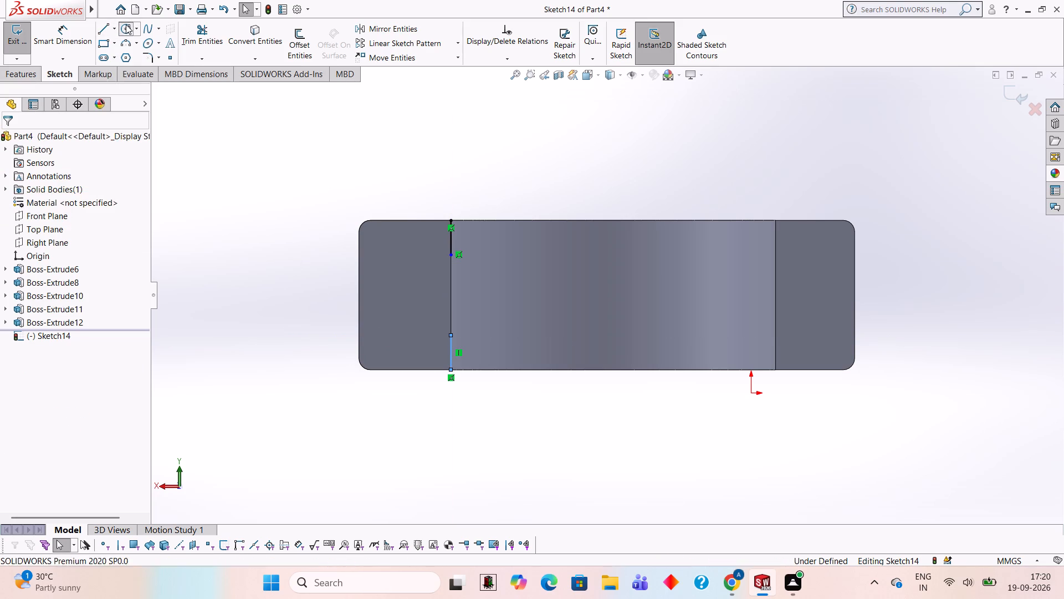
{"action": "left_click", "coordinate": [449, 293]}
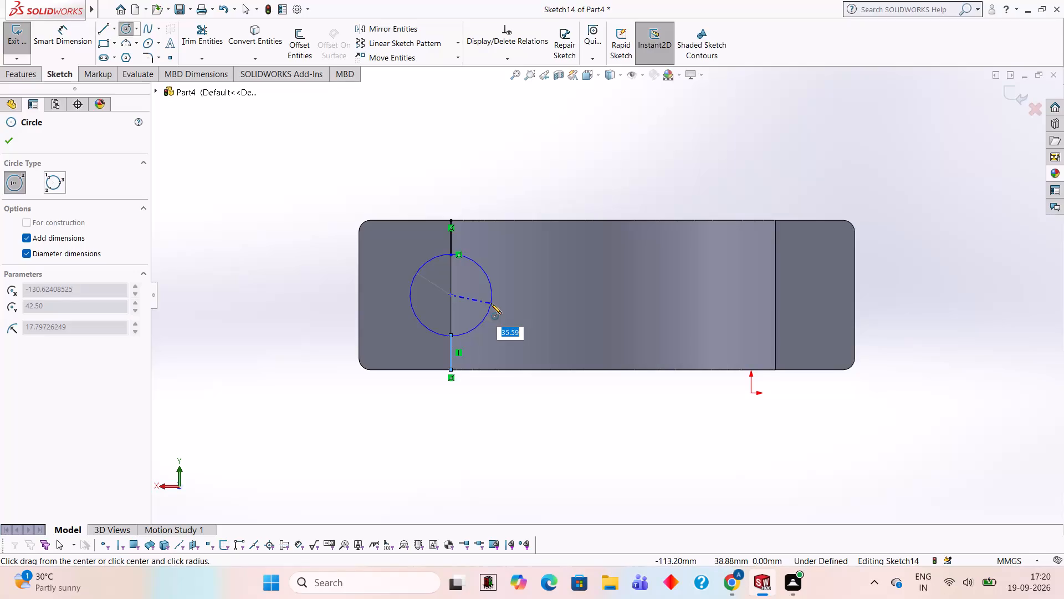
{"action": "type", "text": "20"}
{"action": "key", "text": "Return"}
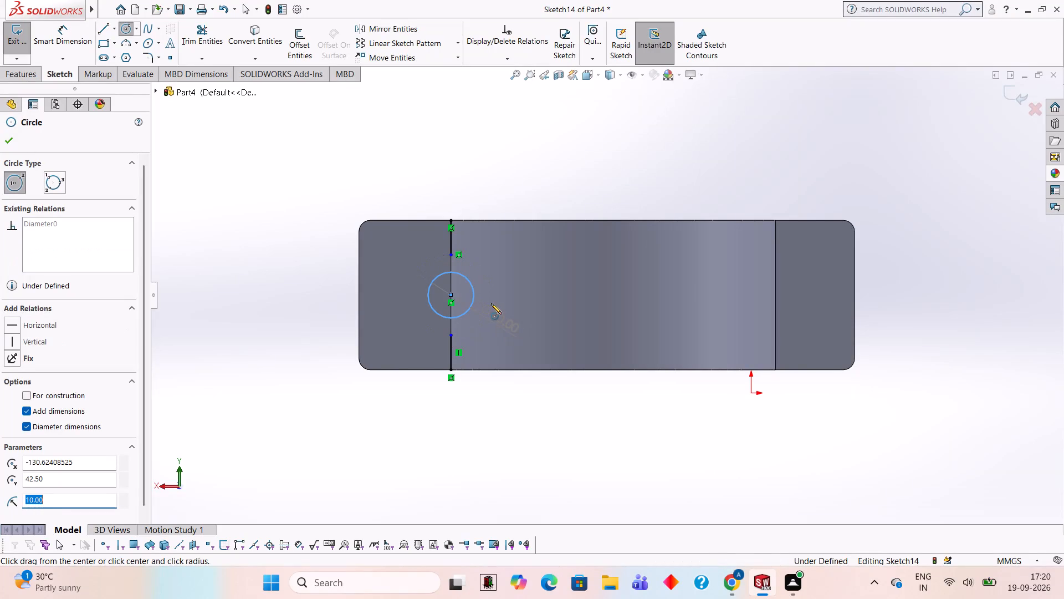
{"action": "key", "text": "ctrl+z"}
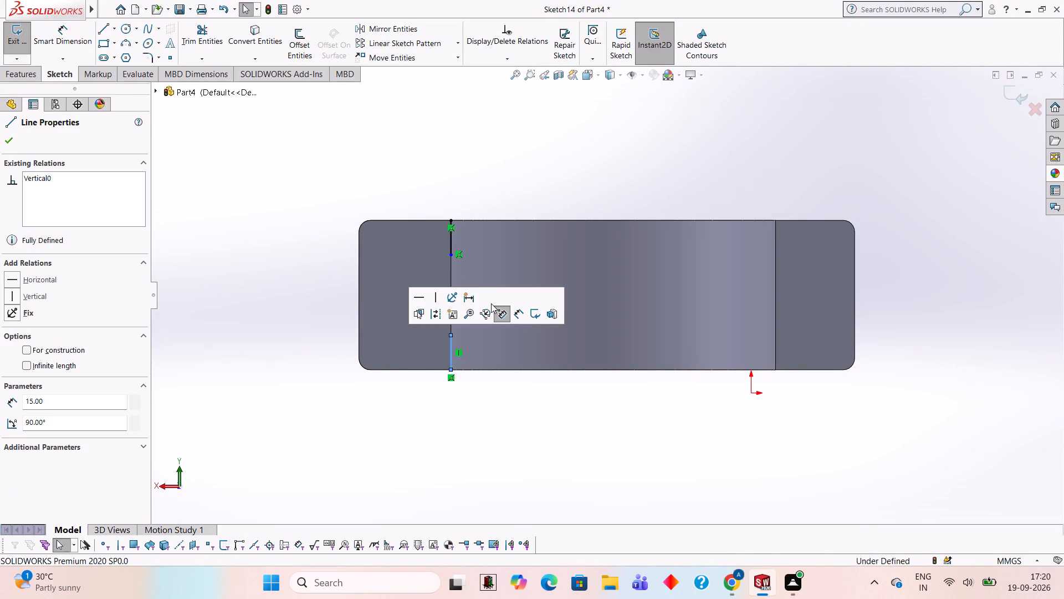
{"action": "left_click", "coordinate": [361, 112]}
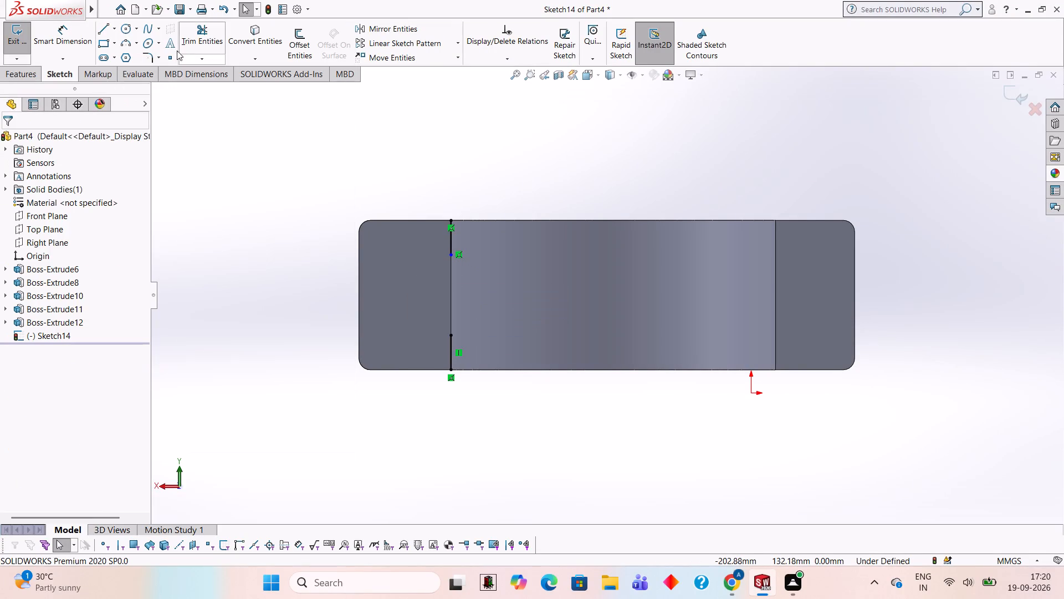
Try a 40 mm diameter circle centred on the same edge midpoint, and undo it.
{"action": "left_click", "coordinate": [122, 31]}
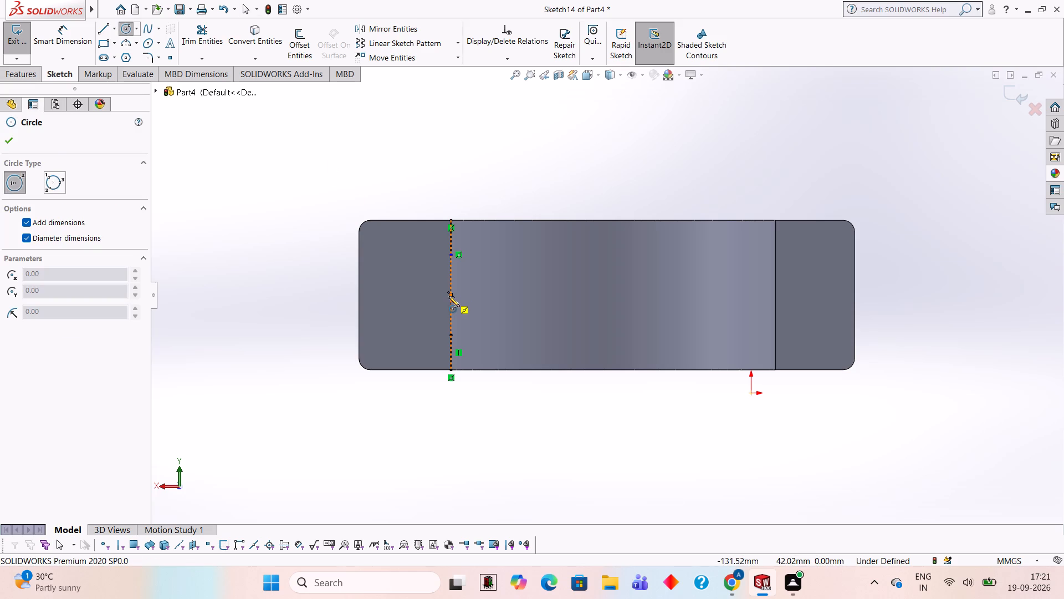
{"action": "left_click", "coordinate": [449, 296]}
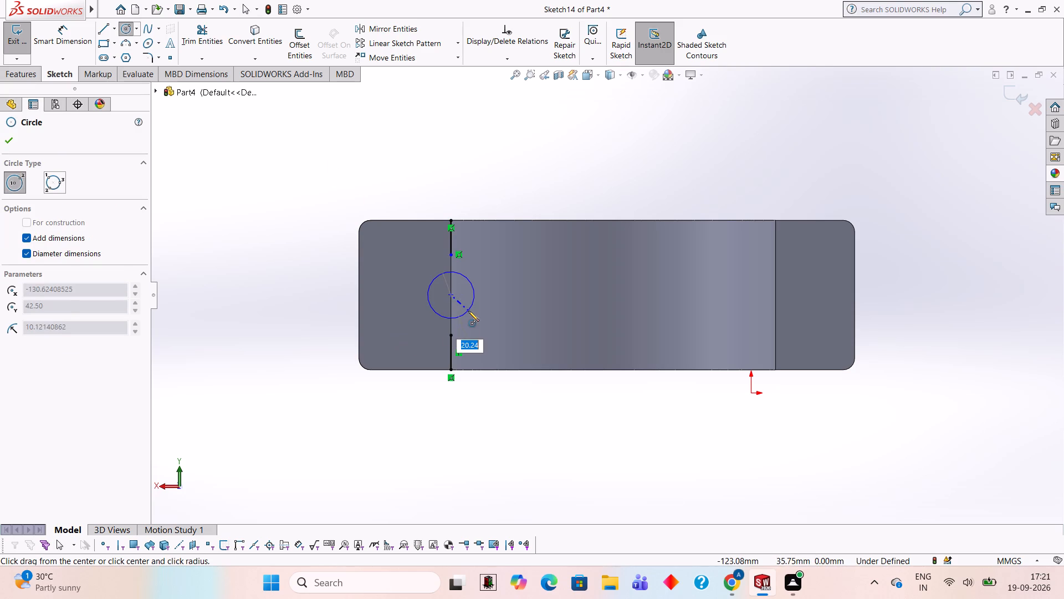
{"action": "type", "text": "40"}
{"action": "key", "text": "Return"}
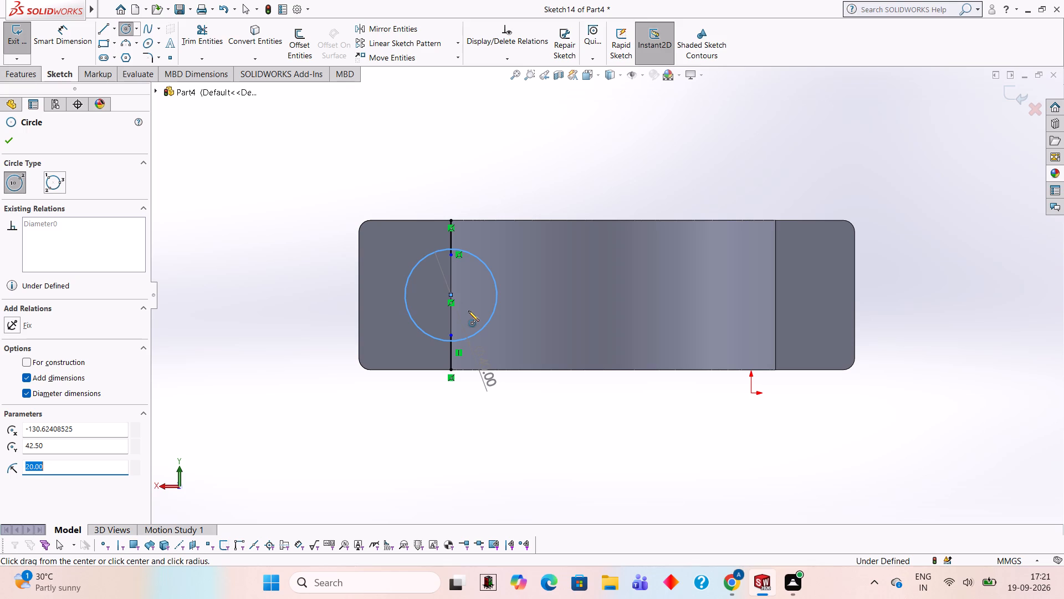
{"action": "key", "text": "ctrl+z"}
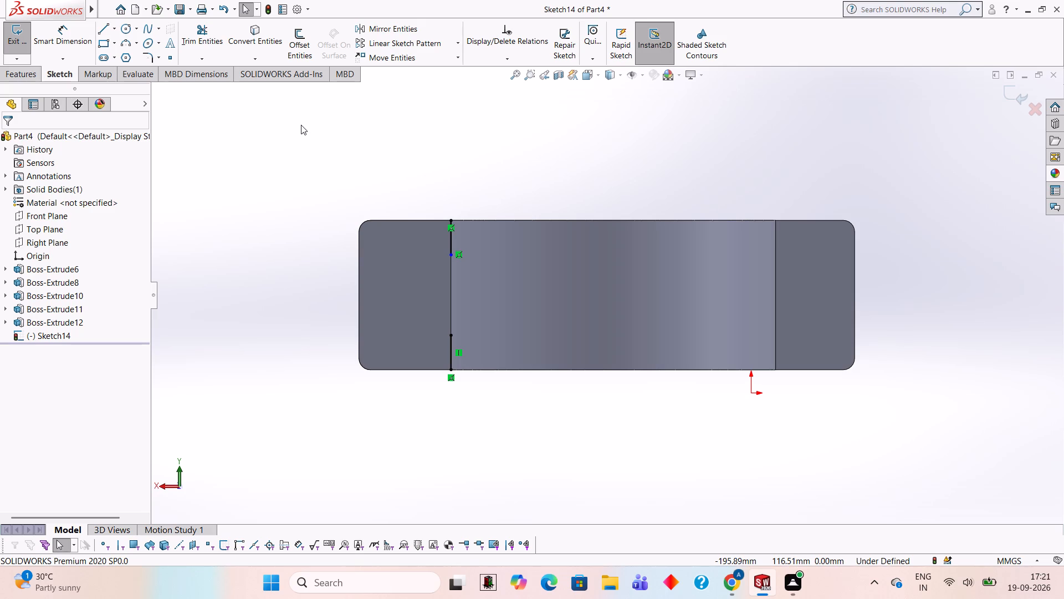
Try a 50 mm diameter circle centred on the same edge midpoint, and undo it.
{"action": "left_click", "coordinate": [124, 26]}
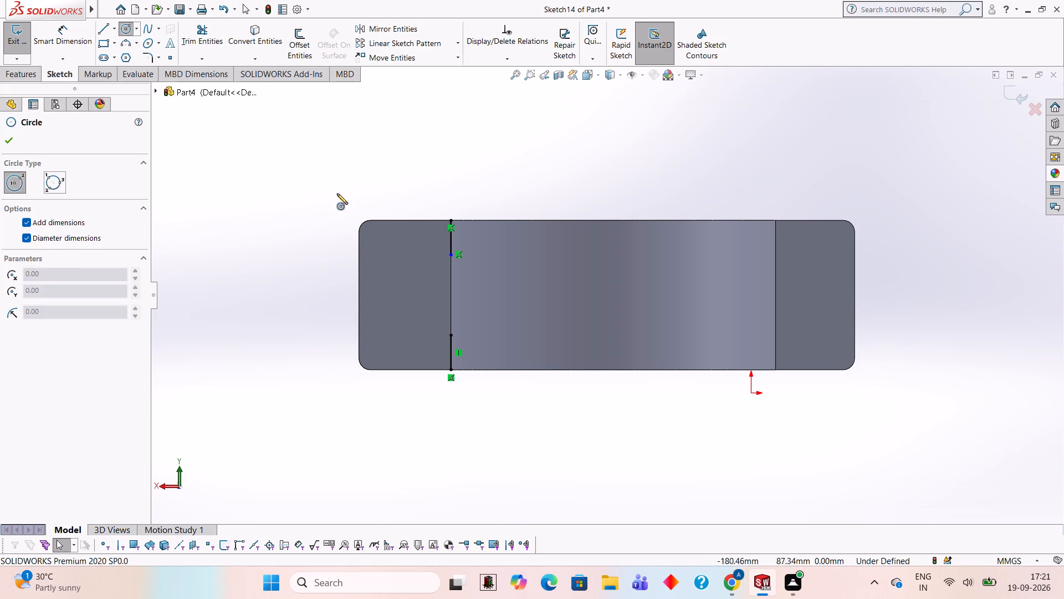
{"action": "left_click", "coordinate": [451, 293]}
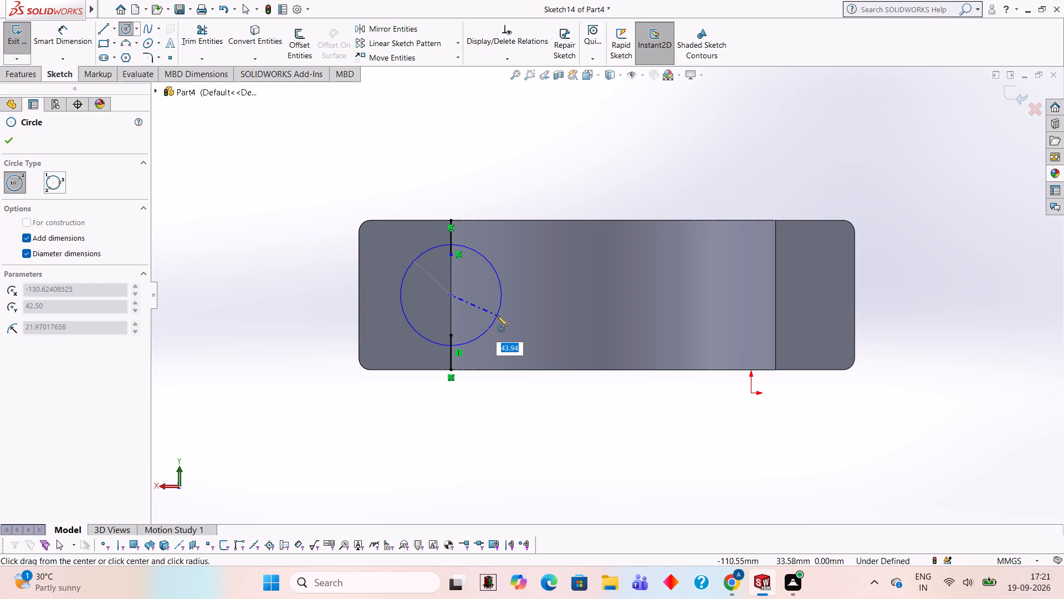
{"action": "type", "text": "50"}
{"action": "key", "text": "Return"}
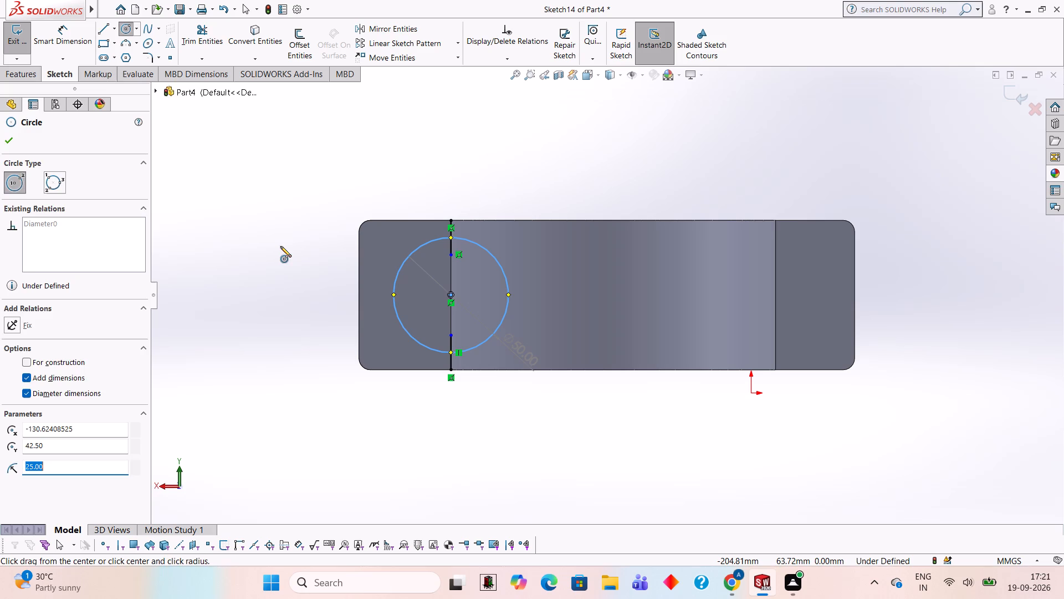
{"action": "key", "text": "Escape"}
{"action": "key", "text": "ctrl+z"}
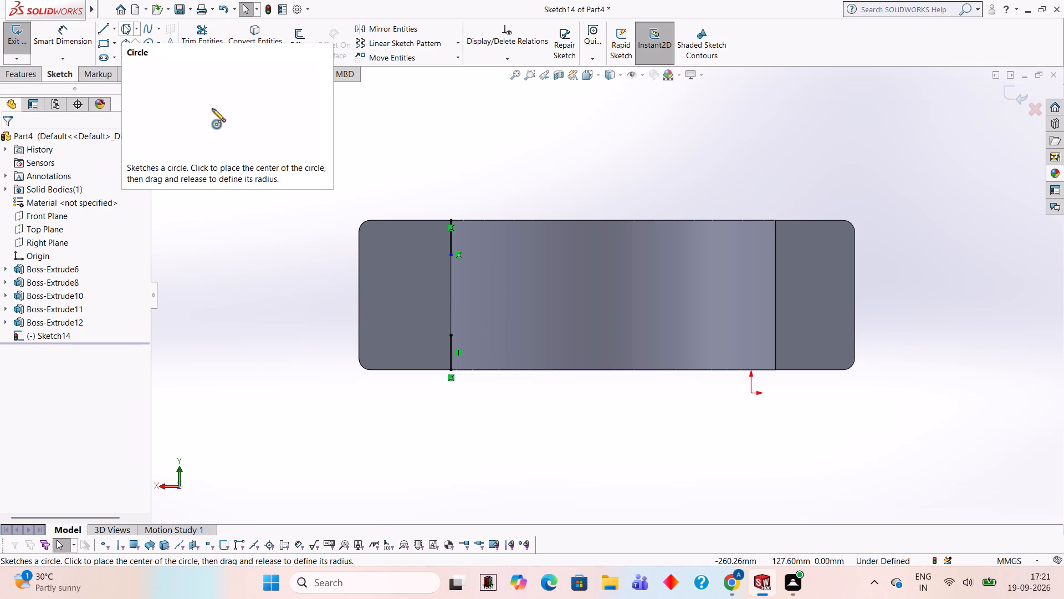
Delete both 15 mm vertical lines from the edge between the tab and the arch.
{"action": "left_click", "coordinate": [450, 356]}
{"action": "key", "text": "Delete"}
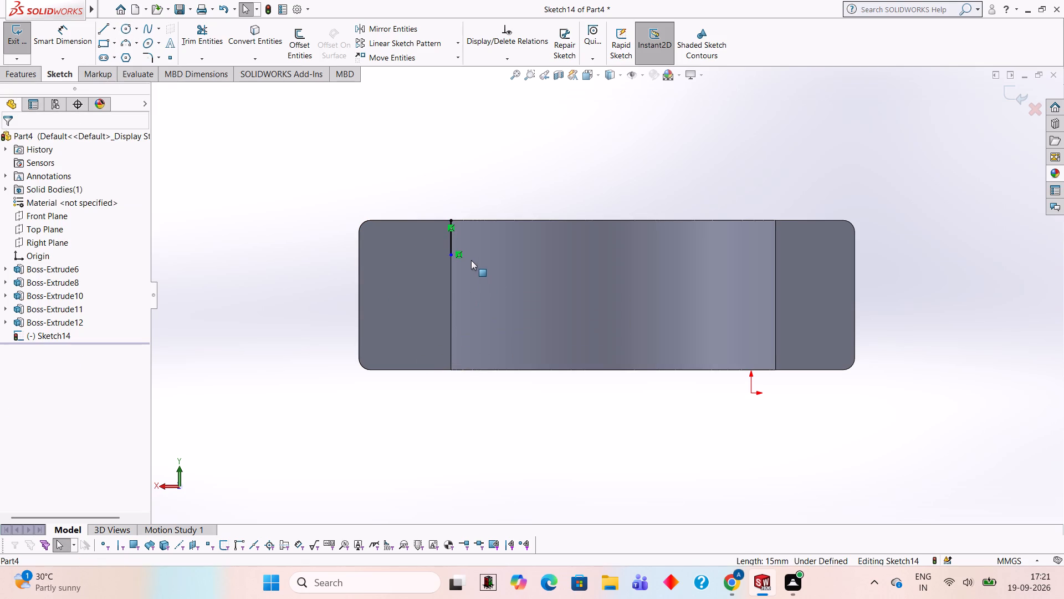
{"action": "left_click", "coordinate": [452, 233]}
{"action": "key", "text": "Delete"}
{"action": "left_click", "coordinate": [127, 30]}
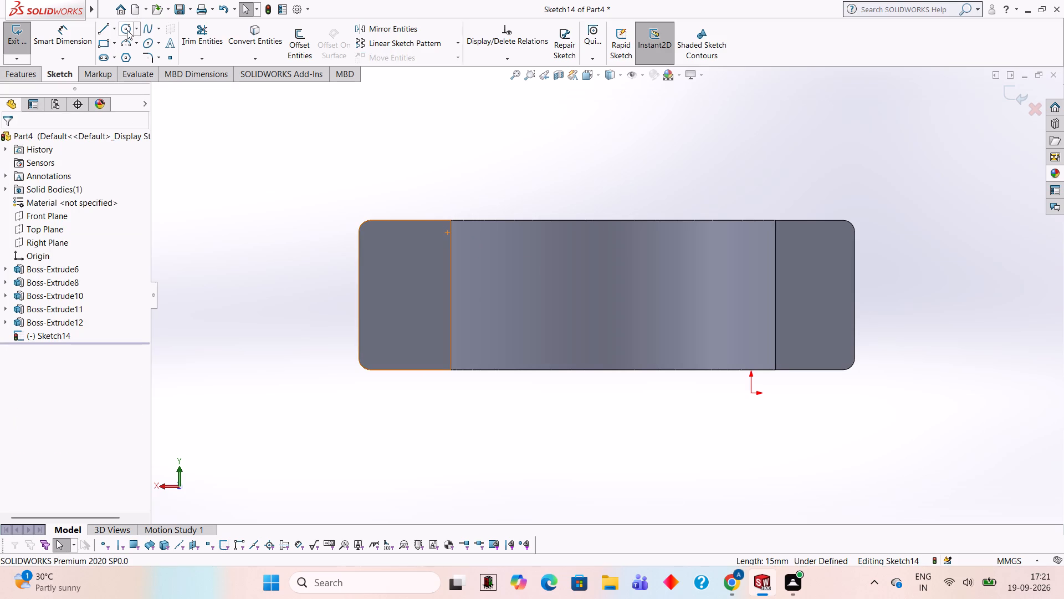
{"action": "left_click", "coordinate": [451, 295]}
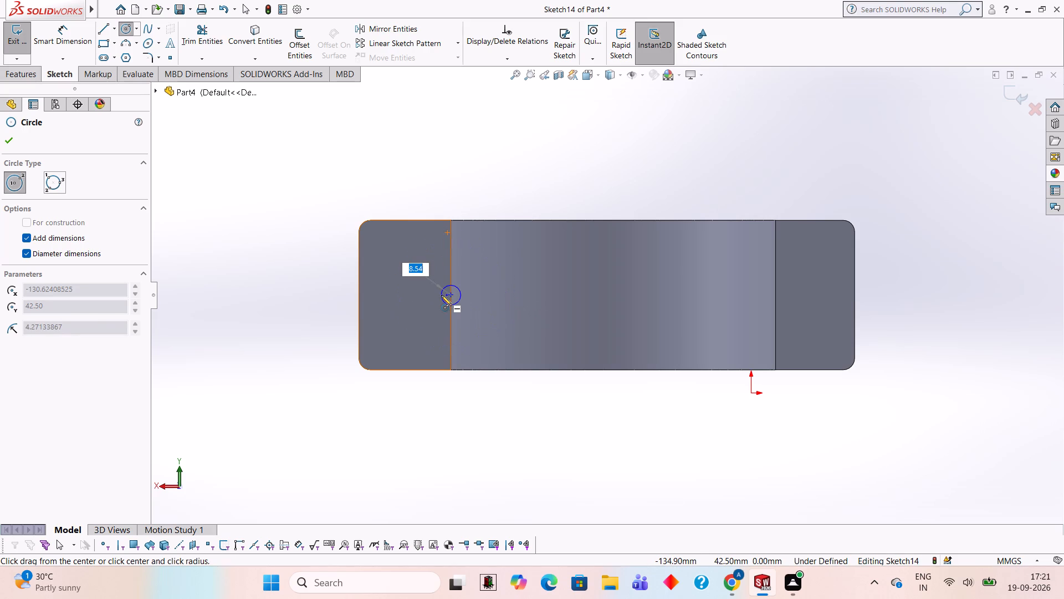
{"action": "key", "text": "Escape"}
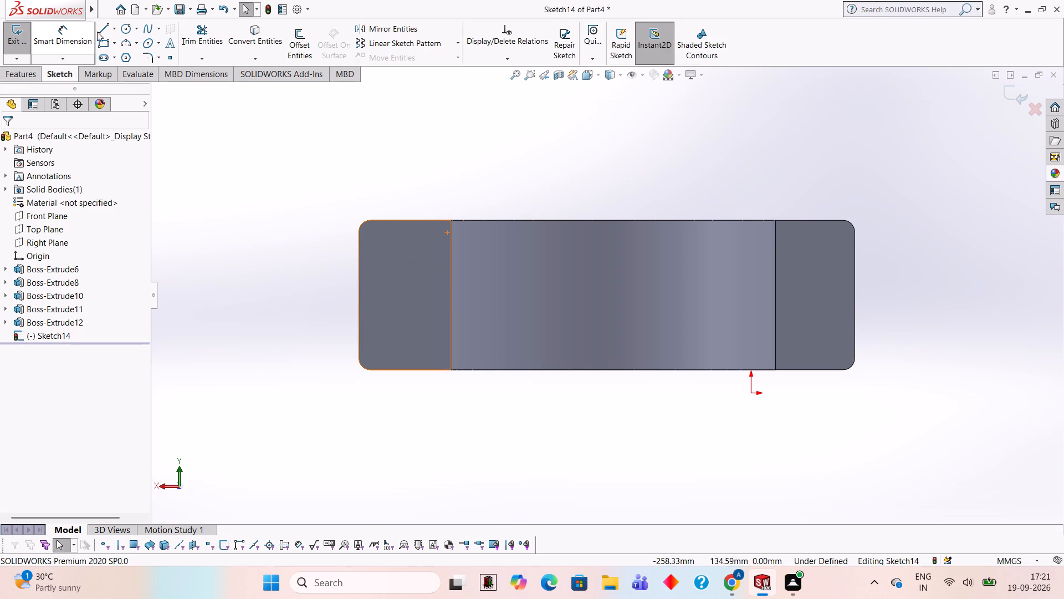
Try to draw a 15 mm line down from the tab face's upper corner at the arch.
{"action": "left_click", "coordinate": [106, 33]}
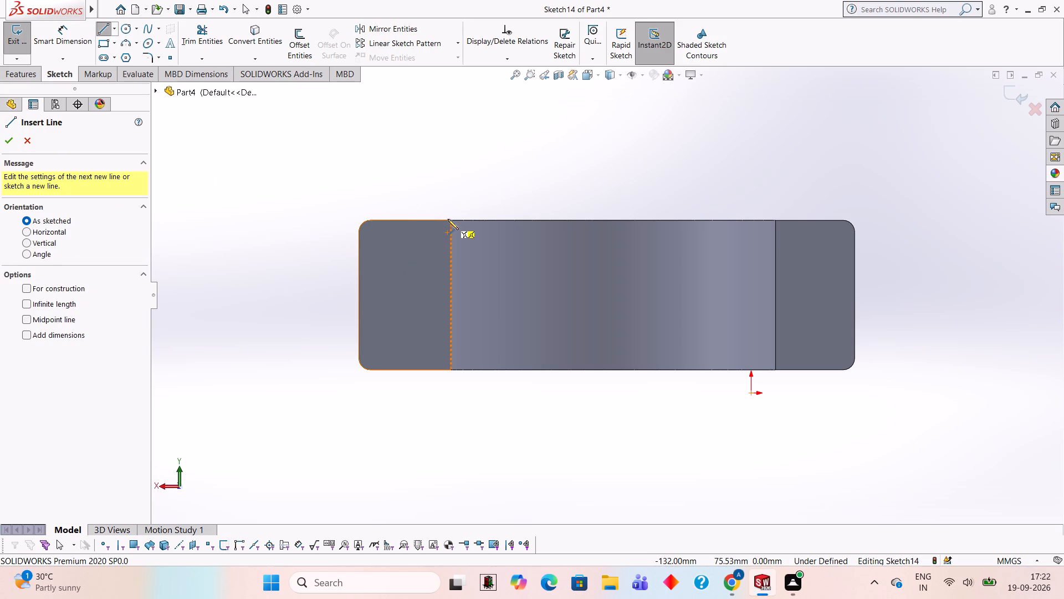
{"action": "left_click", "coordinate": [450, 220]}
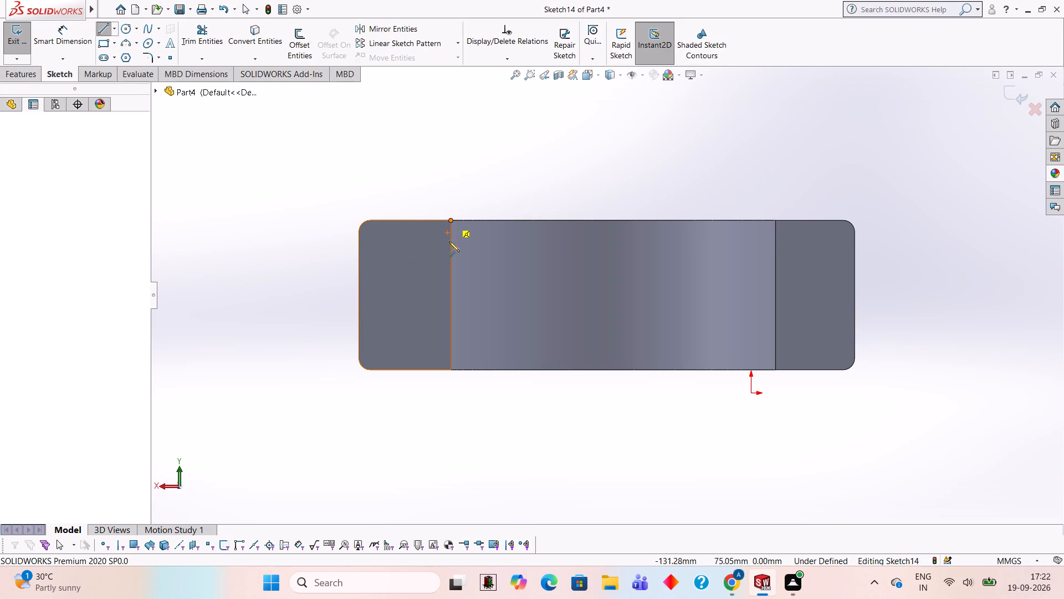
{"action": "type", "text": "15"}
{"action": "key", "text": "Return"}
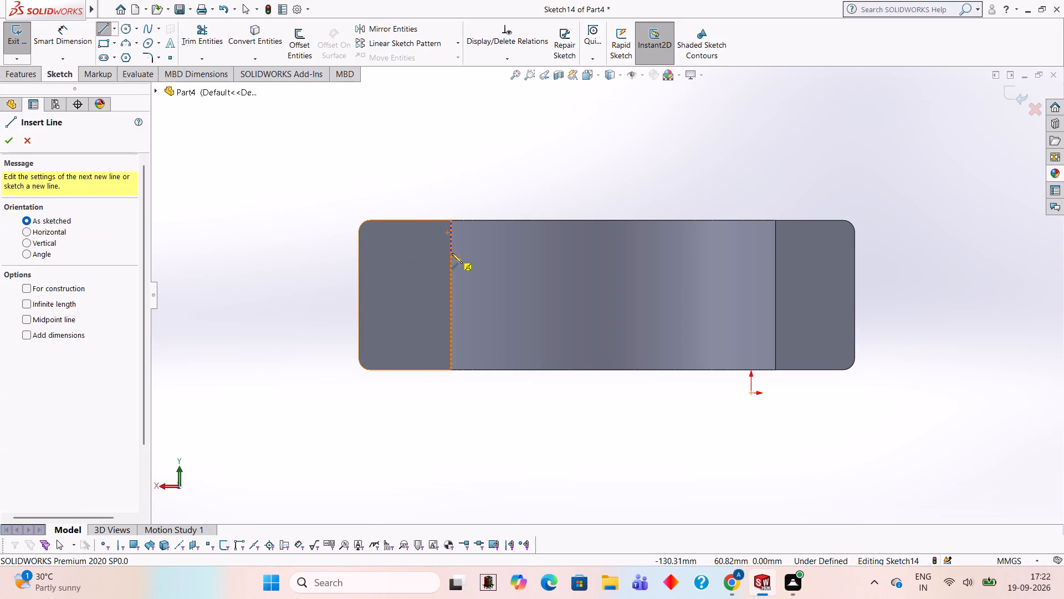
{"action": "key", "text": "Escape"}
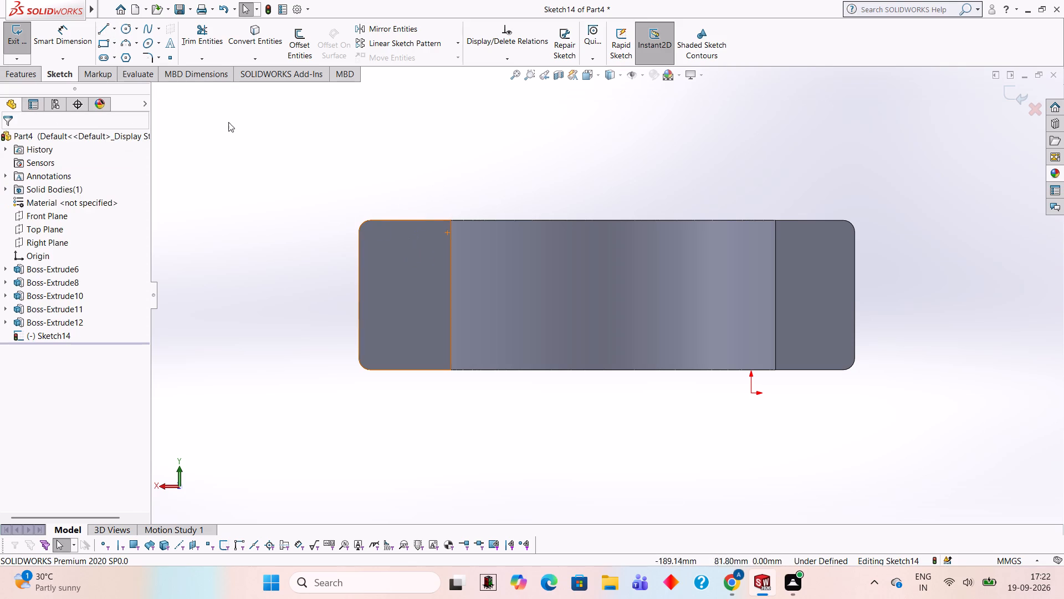
Draw a 15 mm vertical line down from the tab face's upper corner along its edge at the arch.
{"action": "left_click", "coordinate": [108, 24]}
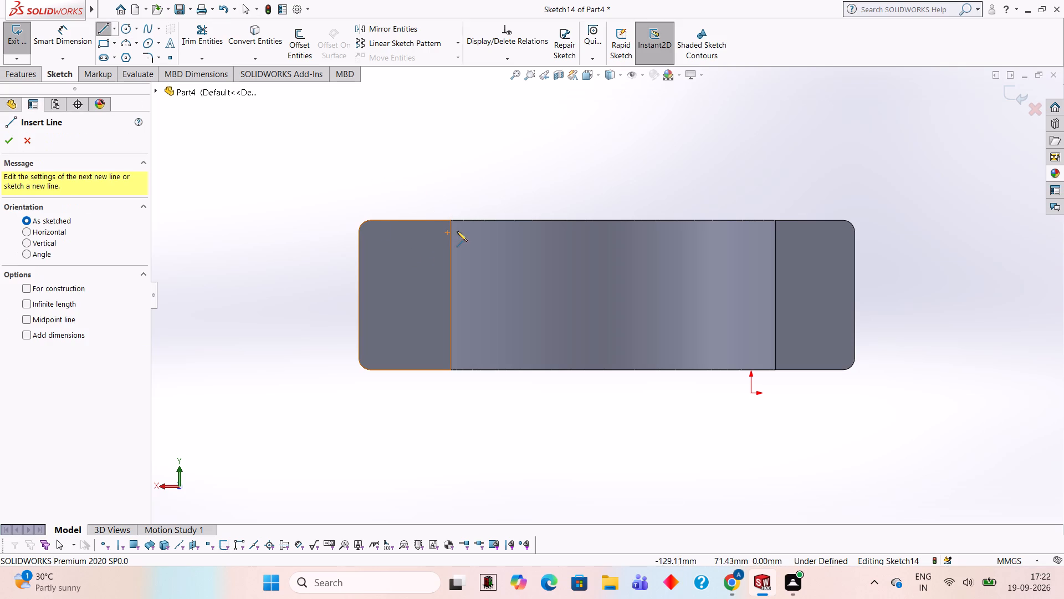
{"action": "left_click", "coordinate": [449, 220]}
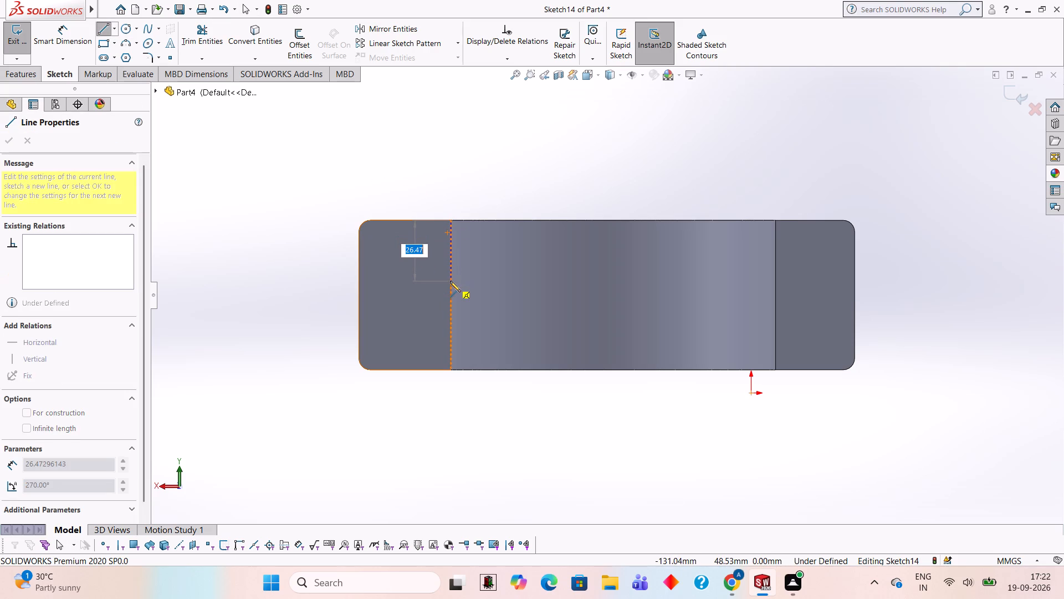
{"action": "type", "text": "15"}
{"action": "key", "text": "Return"}
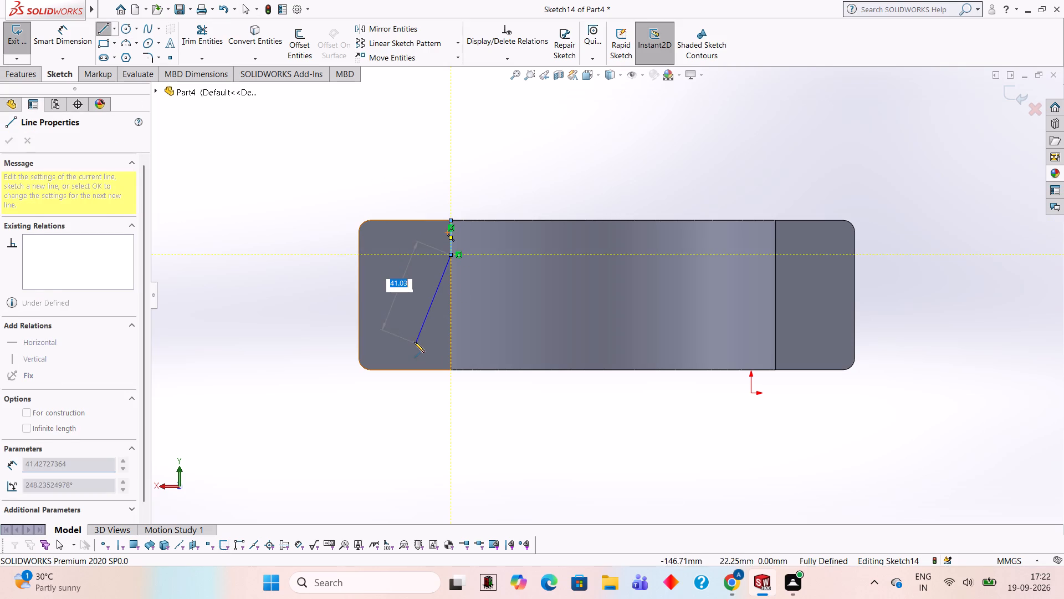
{"action": "key", "text": "Escape"}
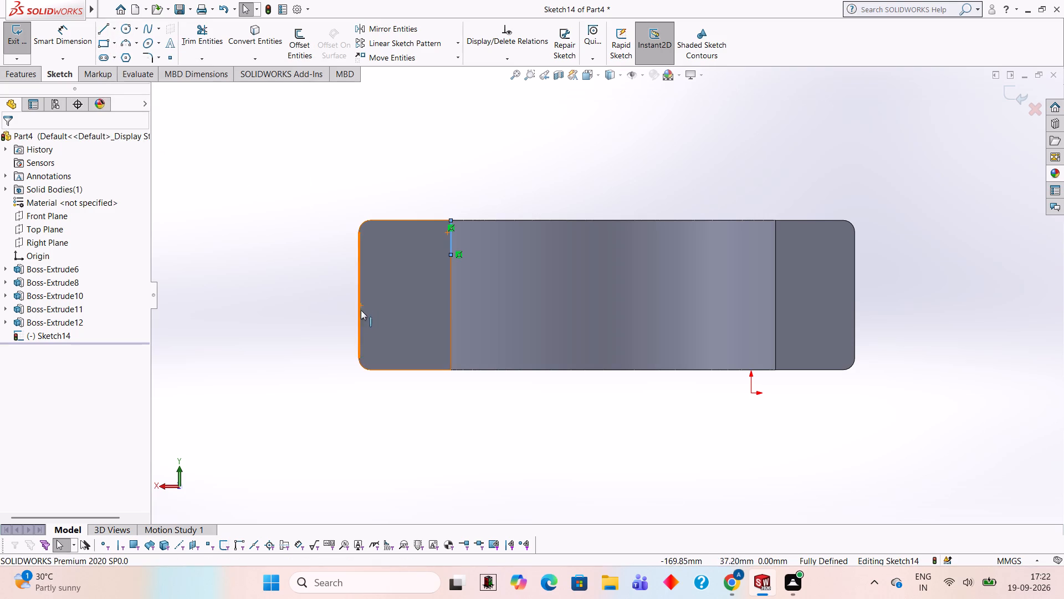
Draw a 15 mm vertical line up from the tab face's lower corner along its edge at the arch.
{"action": "left_click", "coordinate": [450, 369]}
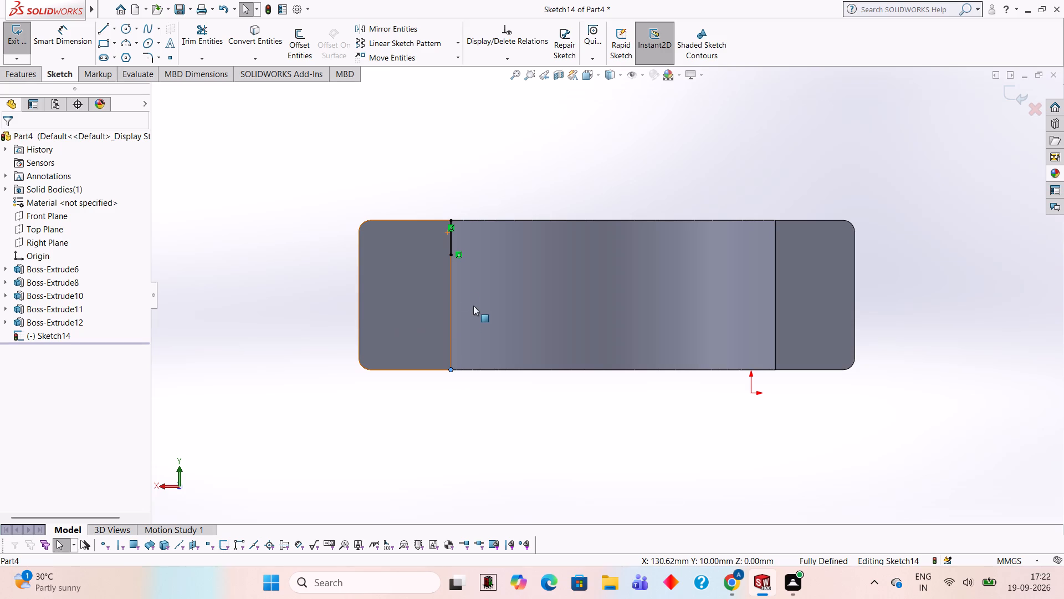
{"action": "left_click", "coordinate": [104, 31]}
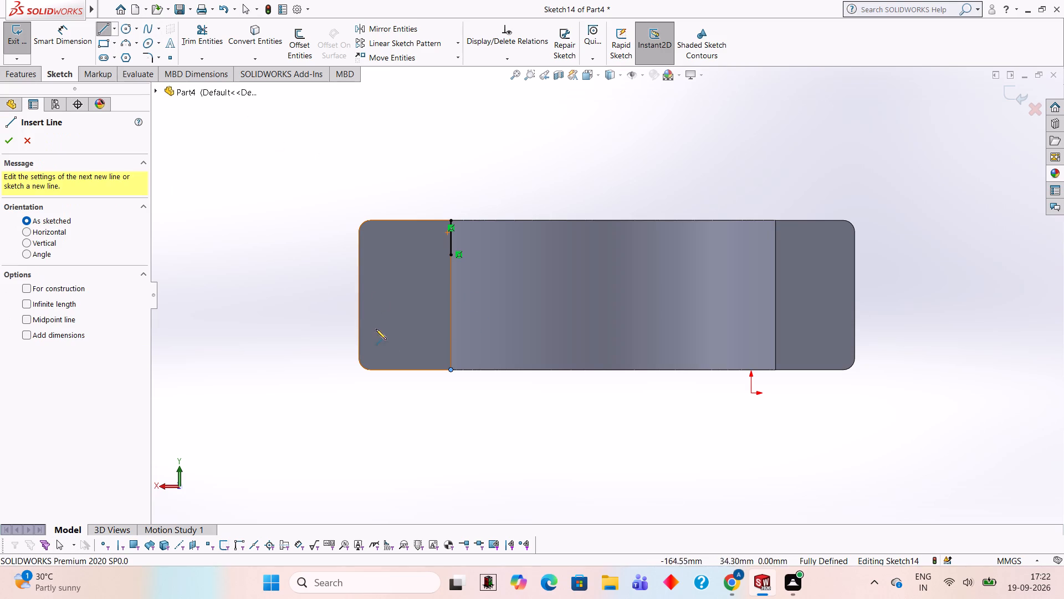
{"action": "left_click", "coordinate": [450, 369]}
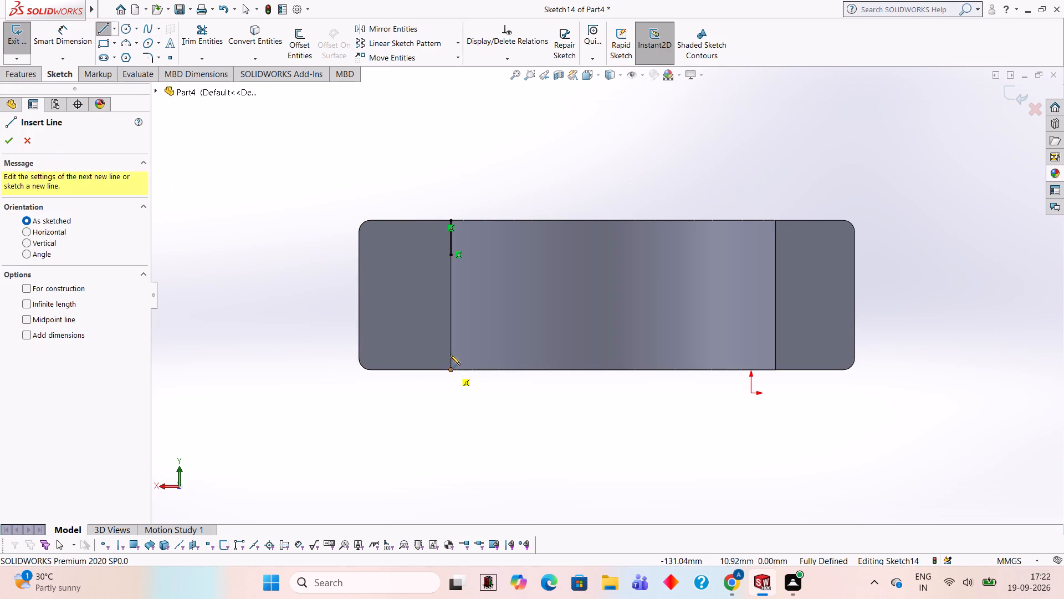
{"action": "type", "text": "15"}
{"action": "key", "text": "Return"}
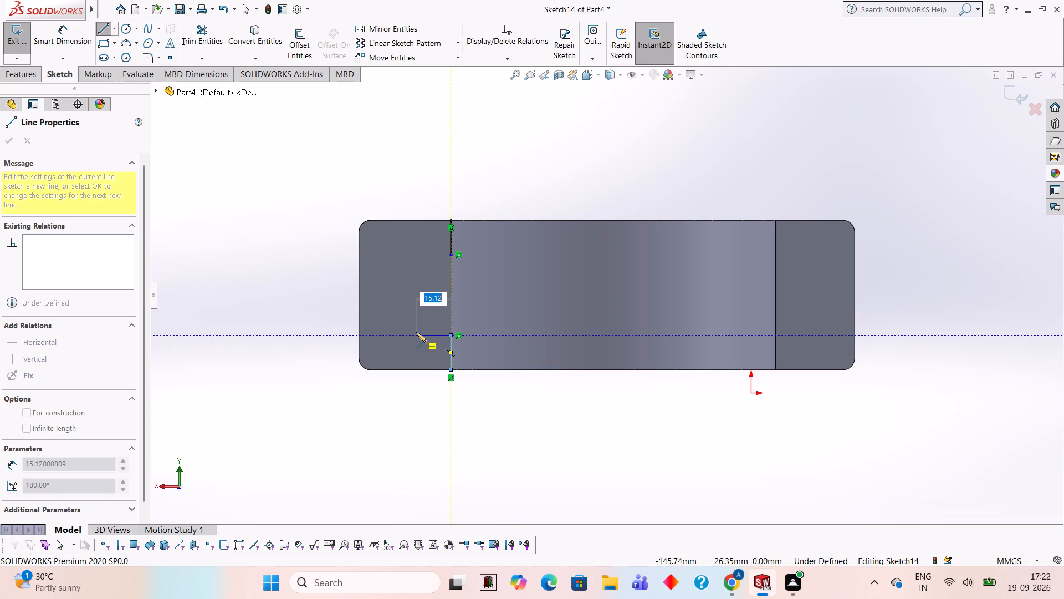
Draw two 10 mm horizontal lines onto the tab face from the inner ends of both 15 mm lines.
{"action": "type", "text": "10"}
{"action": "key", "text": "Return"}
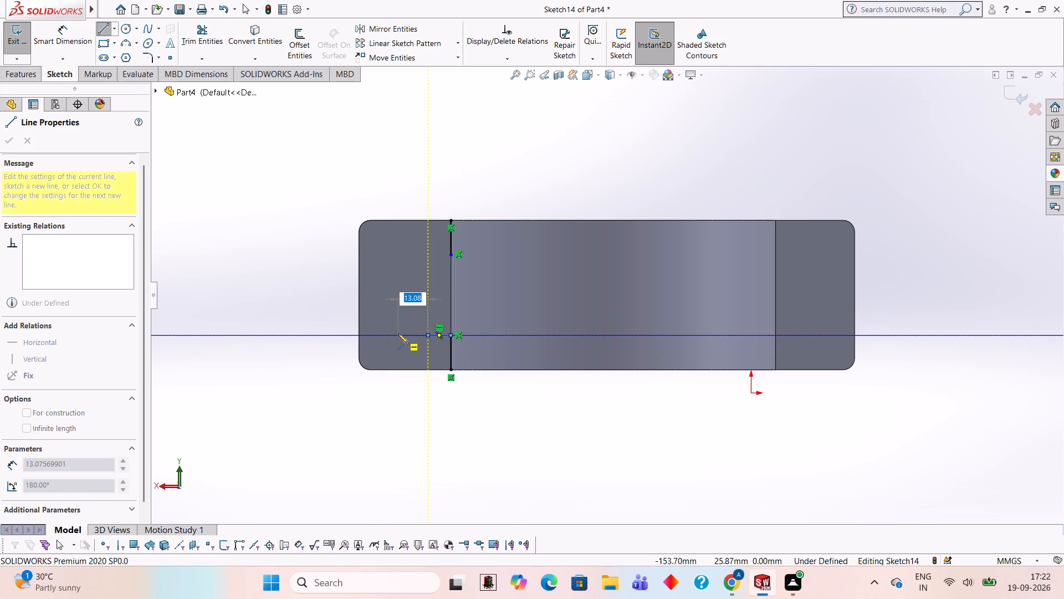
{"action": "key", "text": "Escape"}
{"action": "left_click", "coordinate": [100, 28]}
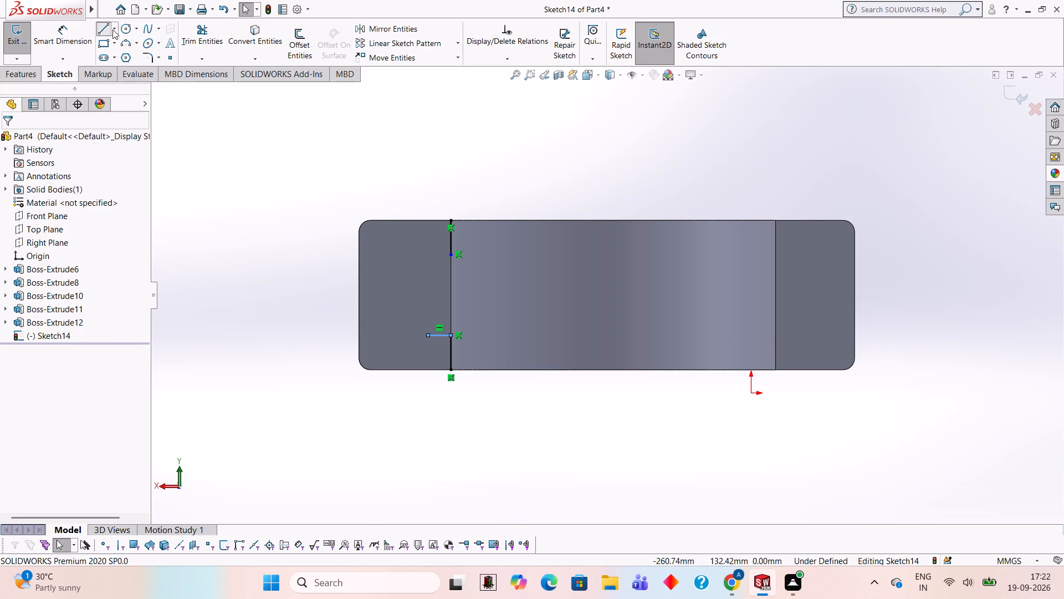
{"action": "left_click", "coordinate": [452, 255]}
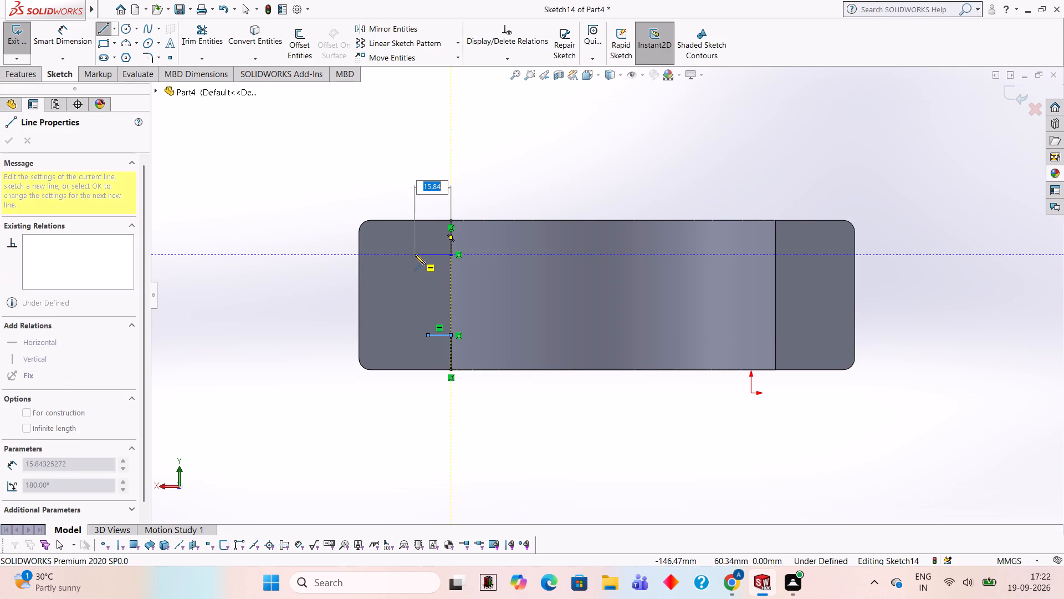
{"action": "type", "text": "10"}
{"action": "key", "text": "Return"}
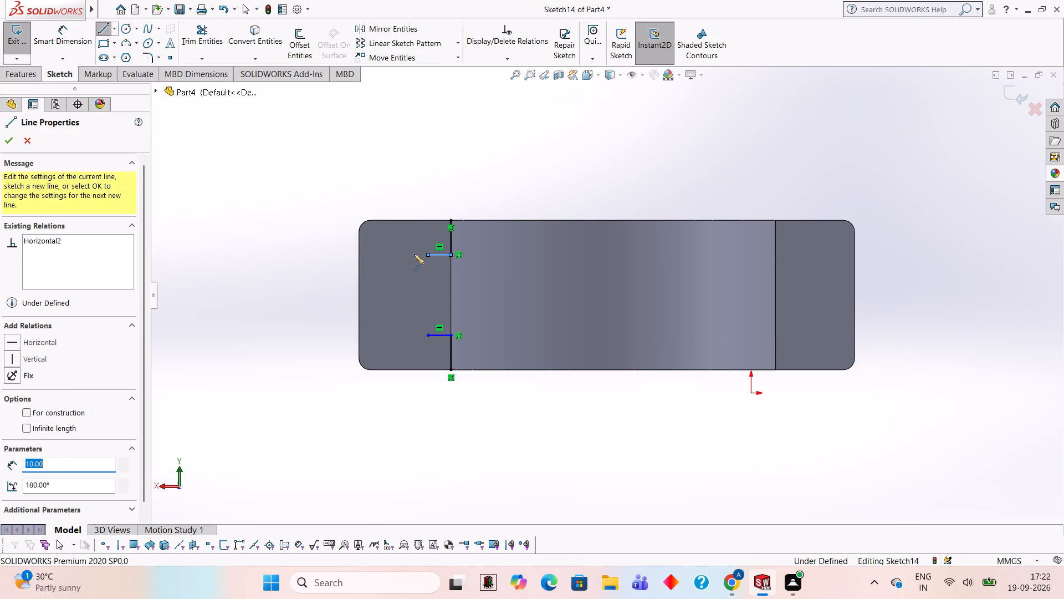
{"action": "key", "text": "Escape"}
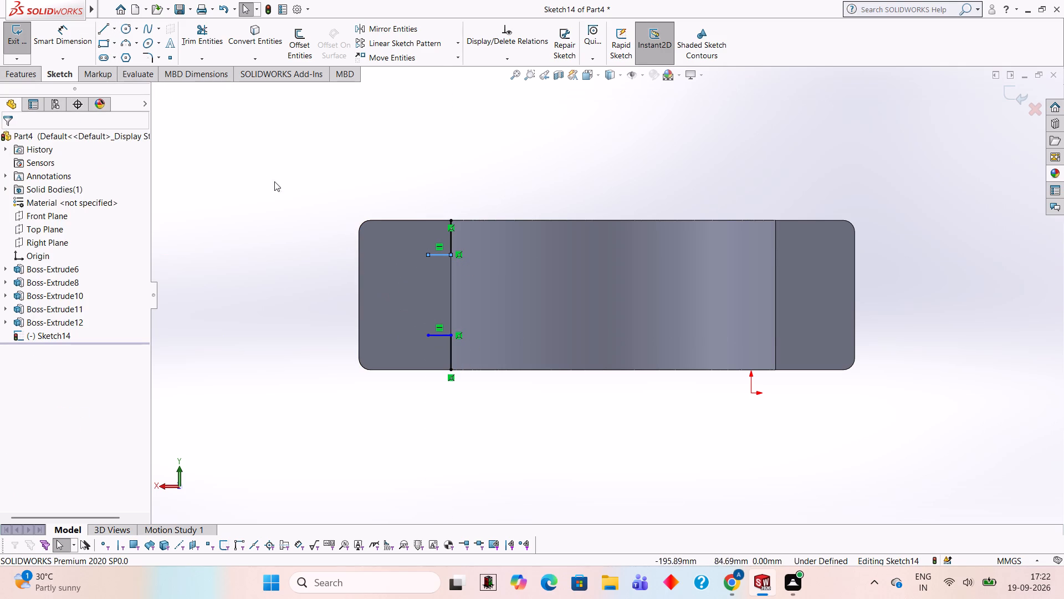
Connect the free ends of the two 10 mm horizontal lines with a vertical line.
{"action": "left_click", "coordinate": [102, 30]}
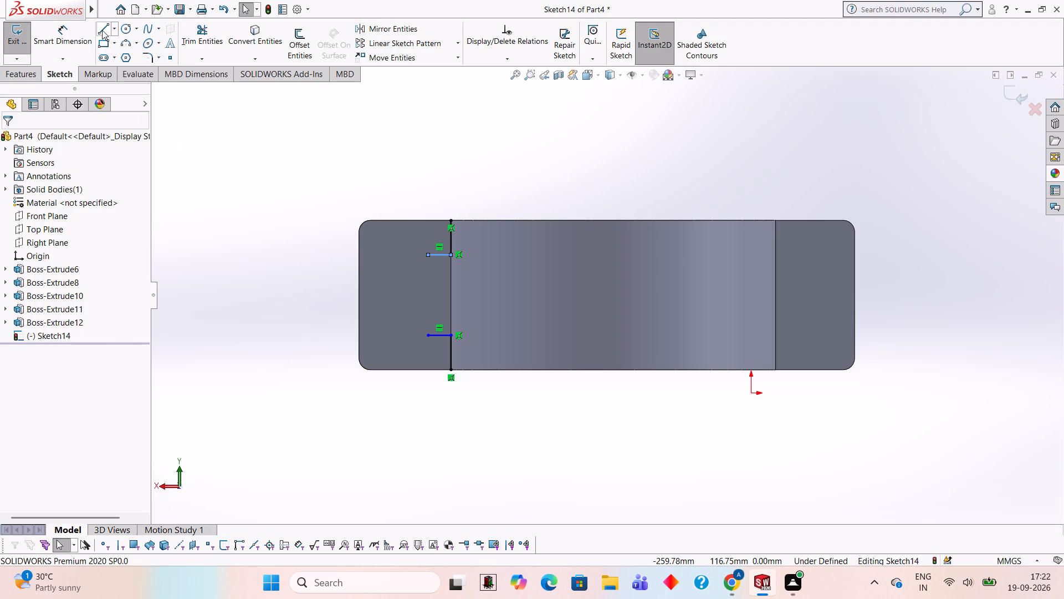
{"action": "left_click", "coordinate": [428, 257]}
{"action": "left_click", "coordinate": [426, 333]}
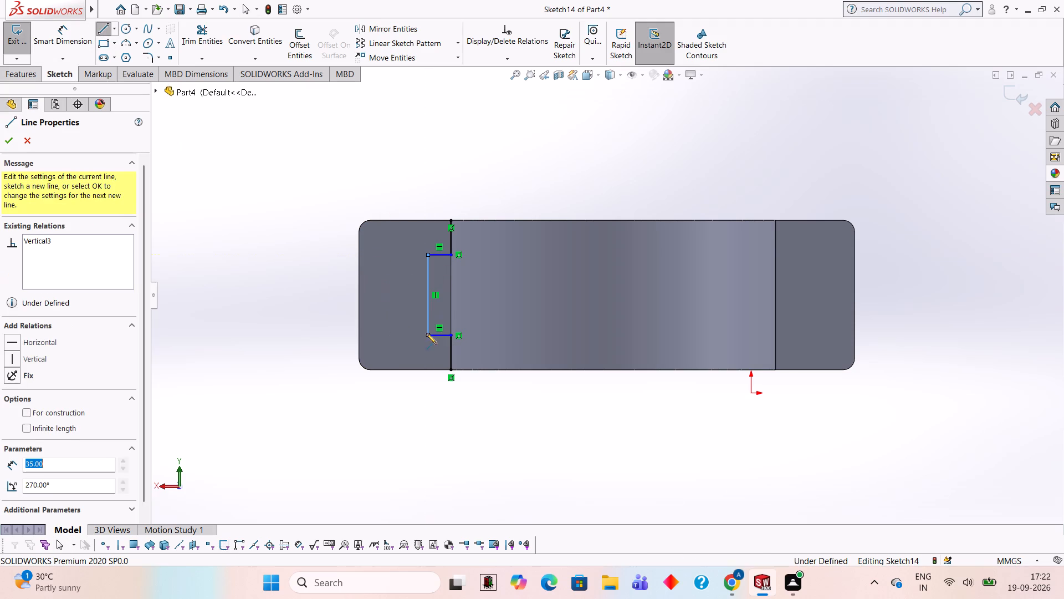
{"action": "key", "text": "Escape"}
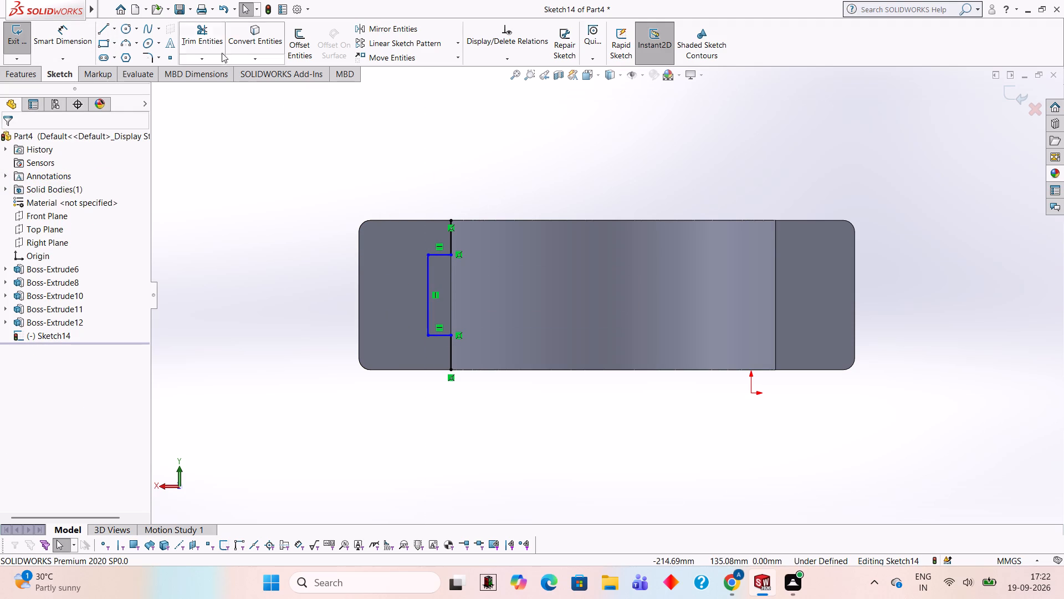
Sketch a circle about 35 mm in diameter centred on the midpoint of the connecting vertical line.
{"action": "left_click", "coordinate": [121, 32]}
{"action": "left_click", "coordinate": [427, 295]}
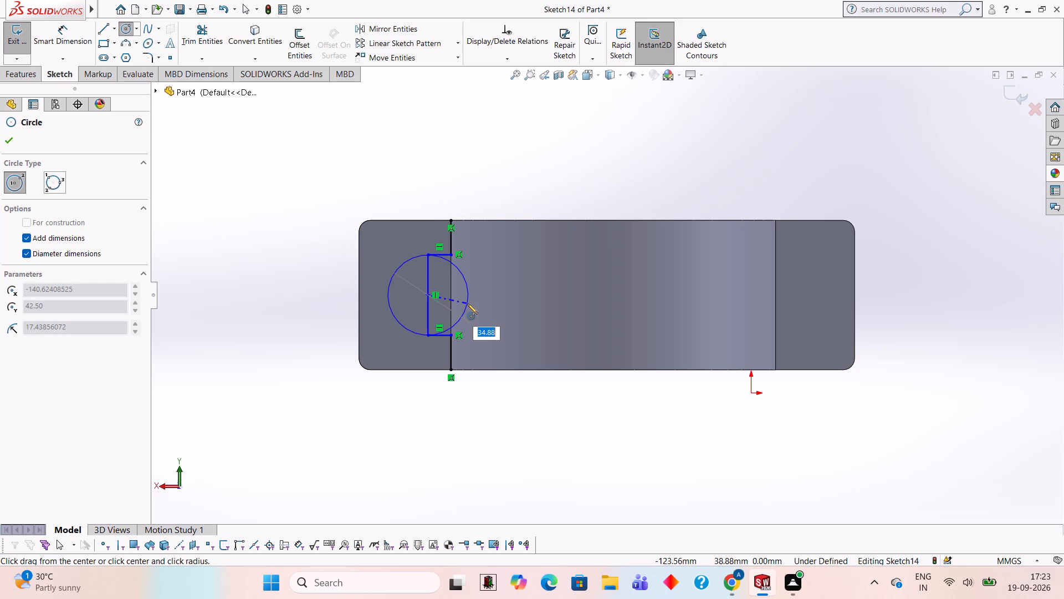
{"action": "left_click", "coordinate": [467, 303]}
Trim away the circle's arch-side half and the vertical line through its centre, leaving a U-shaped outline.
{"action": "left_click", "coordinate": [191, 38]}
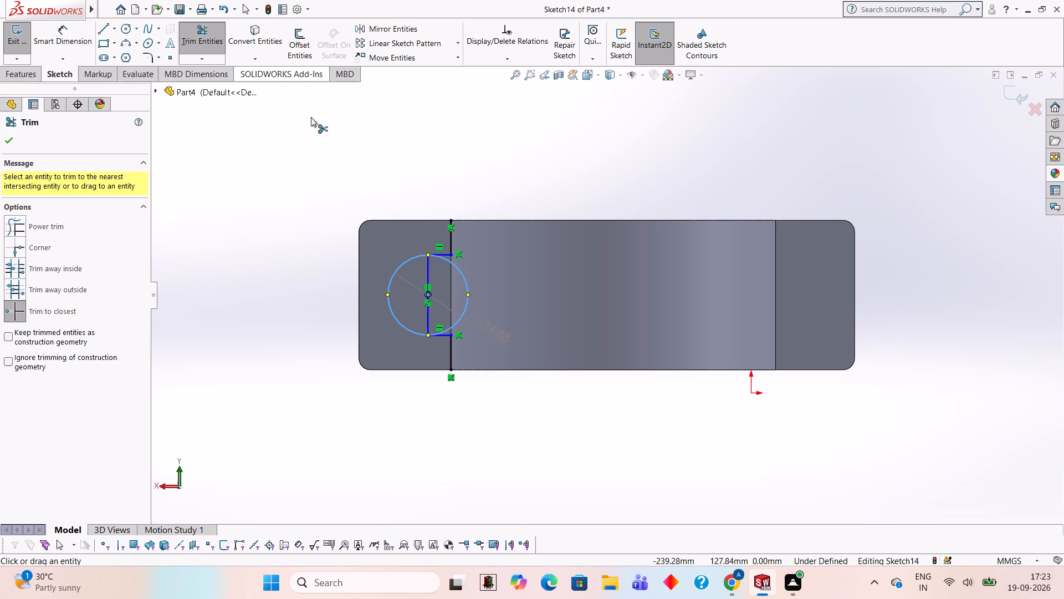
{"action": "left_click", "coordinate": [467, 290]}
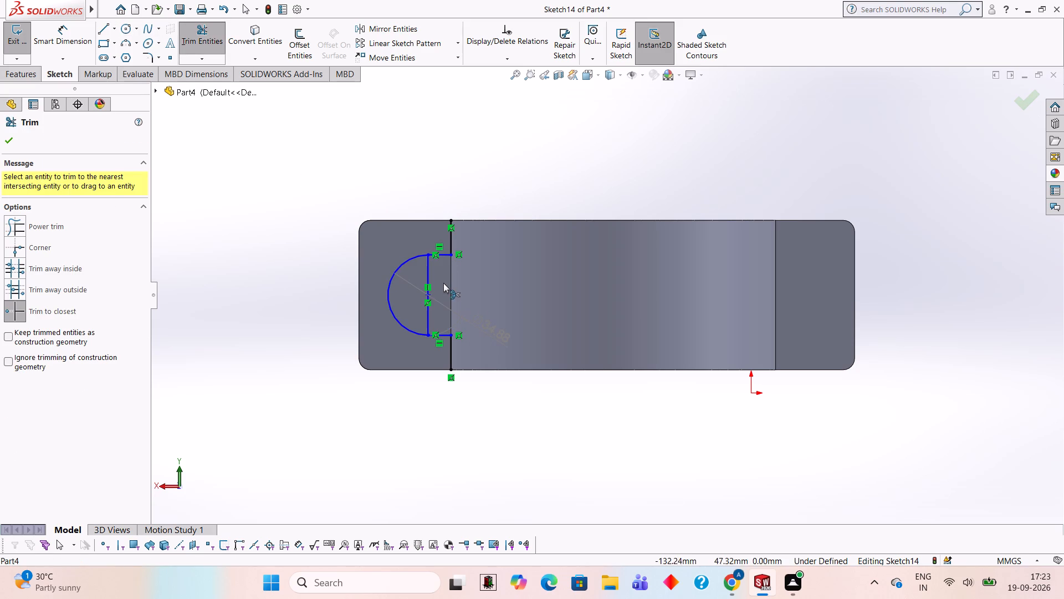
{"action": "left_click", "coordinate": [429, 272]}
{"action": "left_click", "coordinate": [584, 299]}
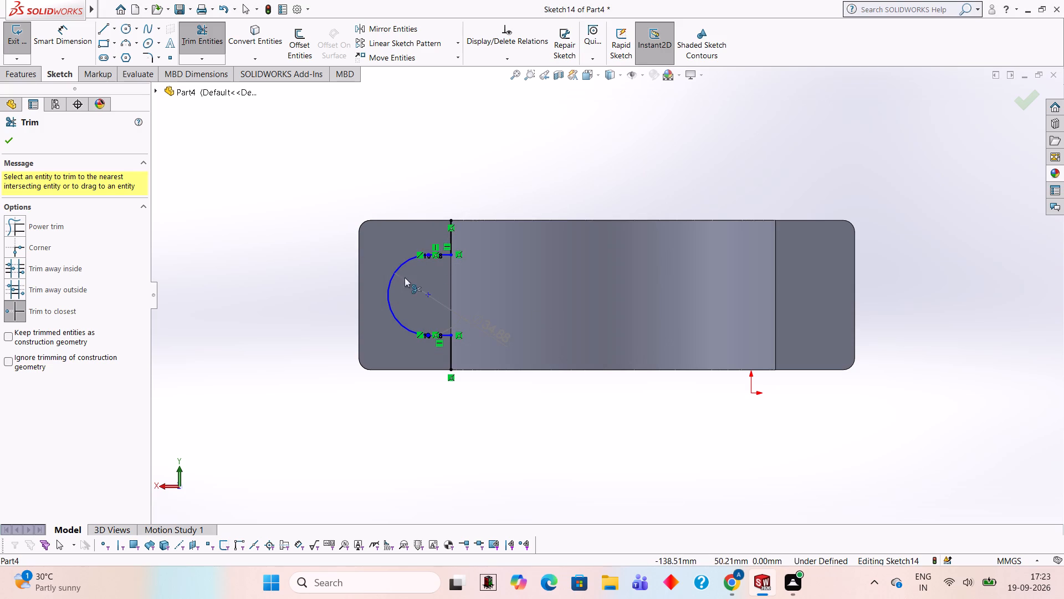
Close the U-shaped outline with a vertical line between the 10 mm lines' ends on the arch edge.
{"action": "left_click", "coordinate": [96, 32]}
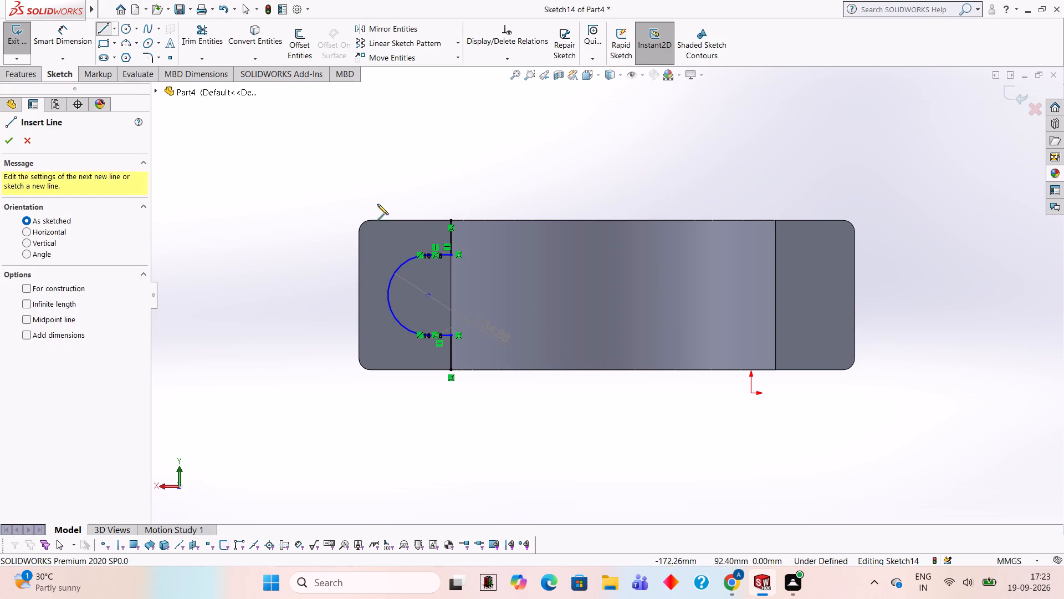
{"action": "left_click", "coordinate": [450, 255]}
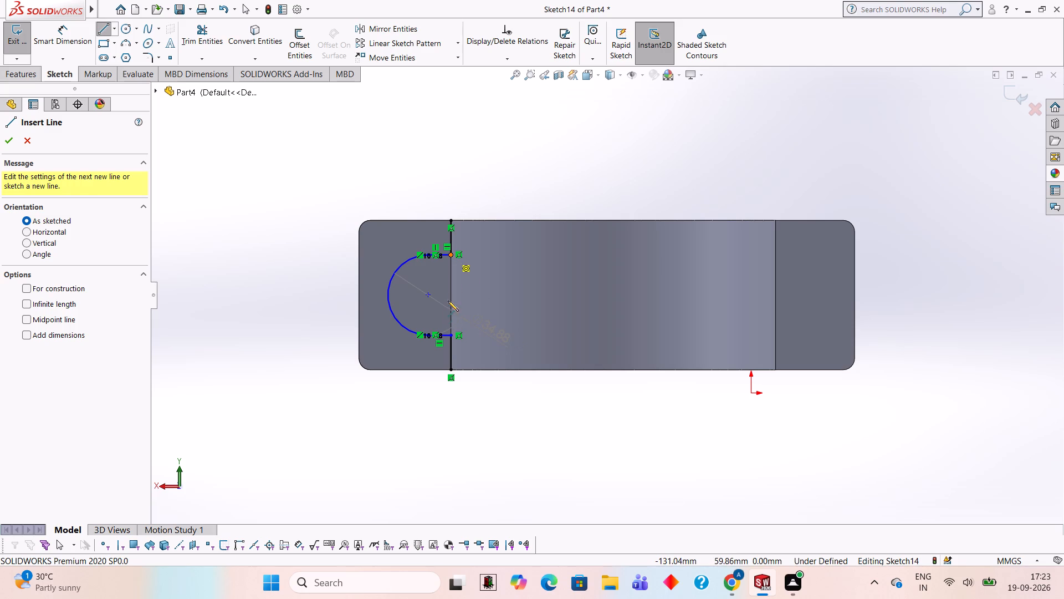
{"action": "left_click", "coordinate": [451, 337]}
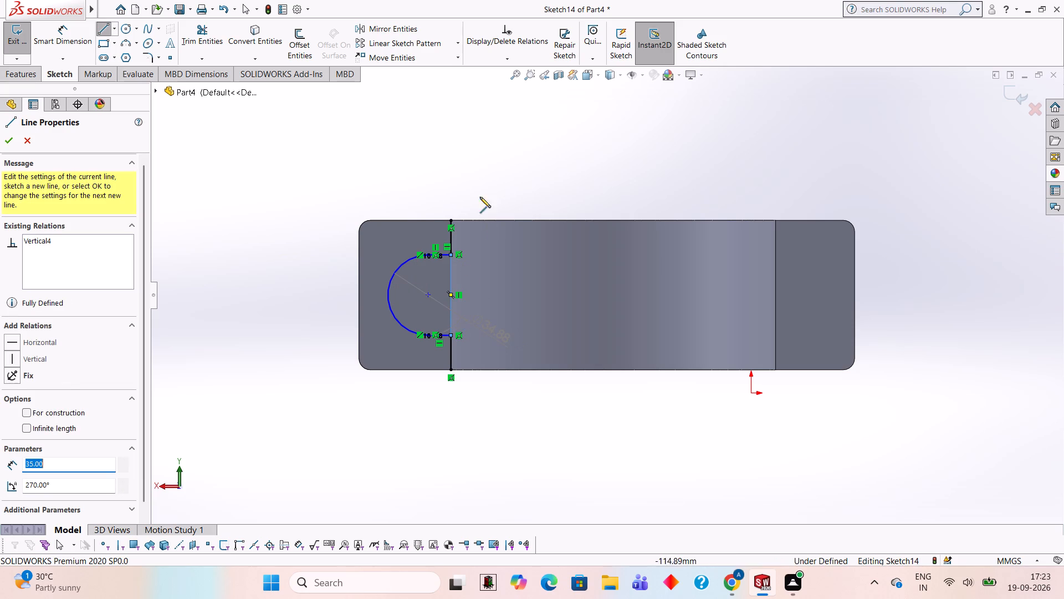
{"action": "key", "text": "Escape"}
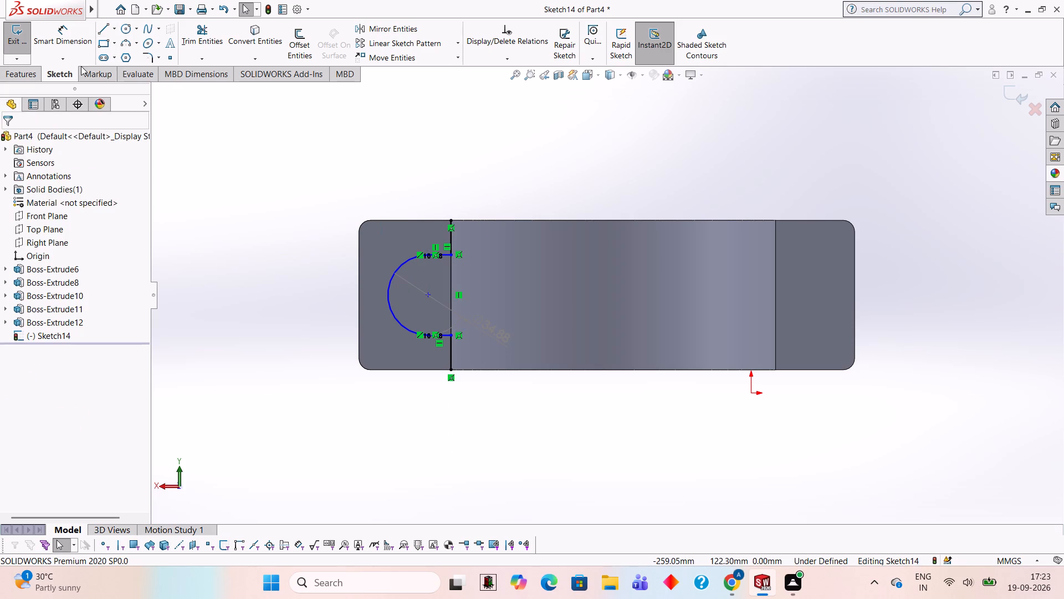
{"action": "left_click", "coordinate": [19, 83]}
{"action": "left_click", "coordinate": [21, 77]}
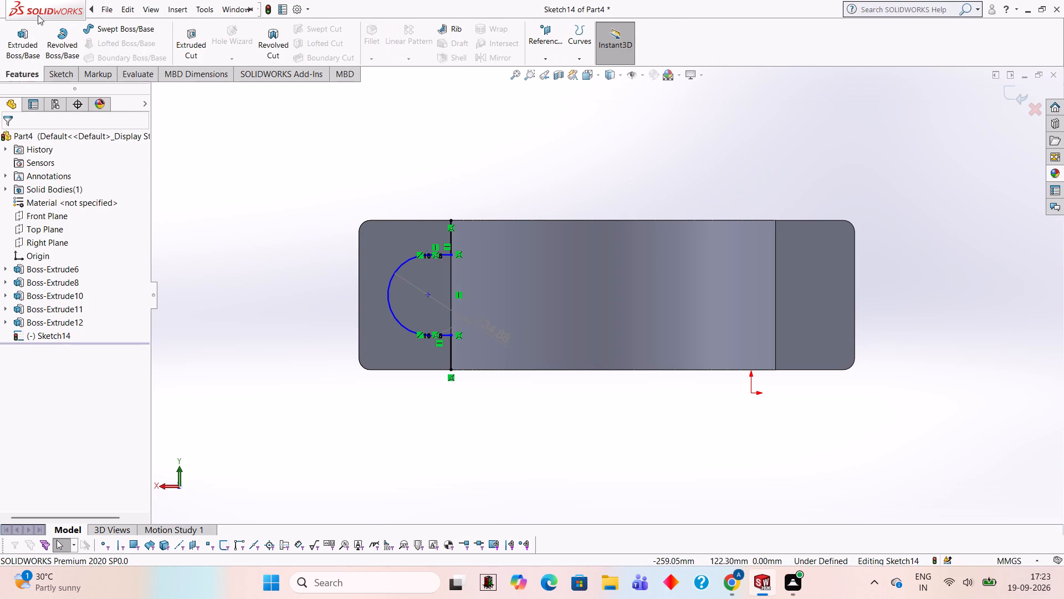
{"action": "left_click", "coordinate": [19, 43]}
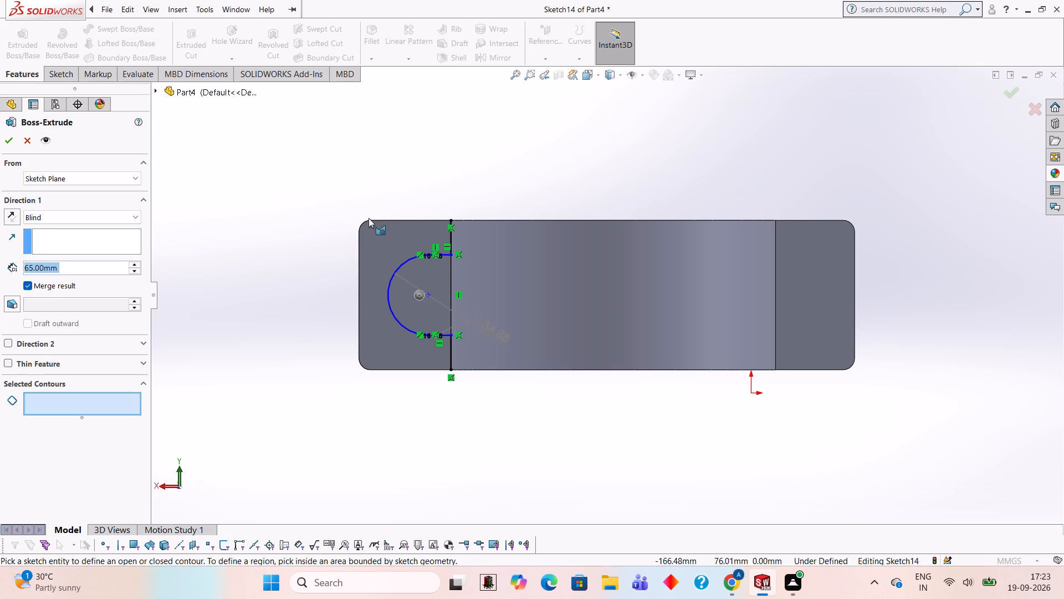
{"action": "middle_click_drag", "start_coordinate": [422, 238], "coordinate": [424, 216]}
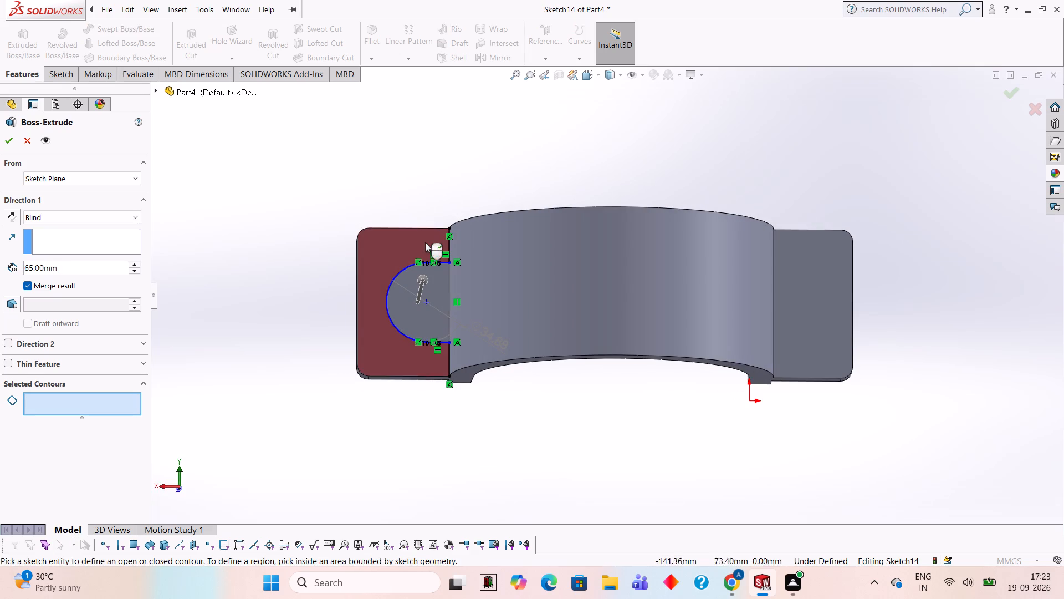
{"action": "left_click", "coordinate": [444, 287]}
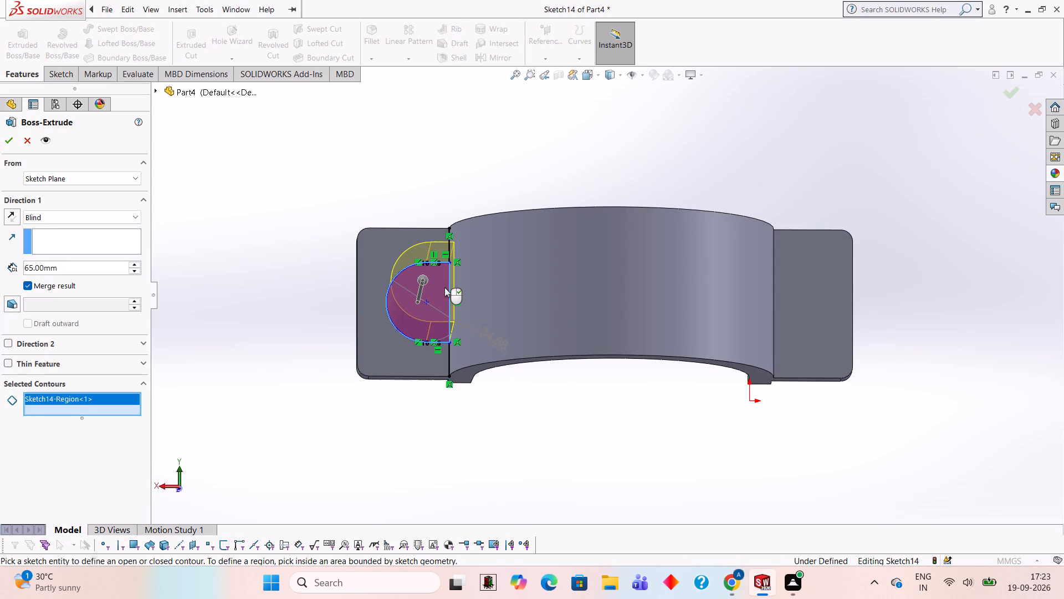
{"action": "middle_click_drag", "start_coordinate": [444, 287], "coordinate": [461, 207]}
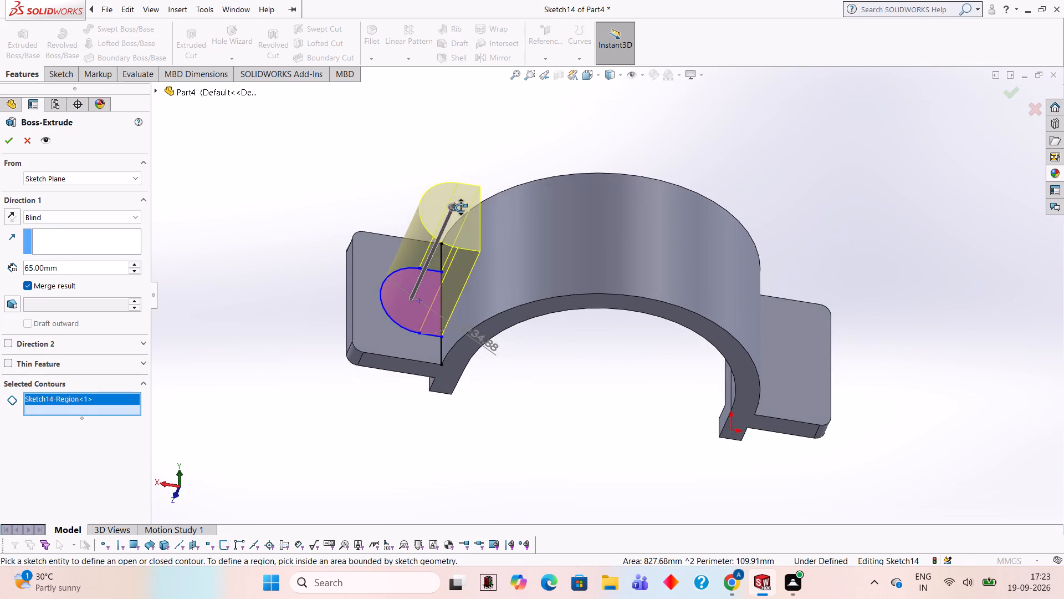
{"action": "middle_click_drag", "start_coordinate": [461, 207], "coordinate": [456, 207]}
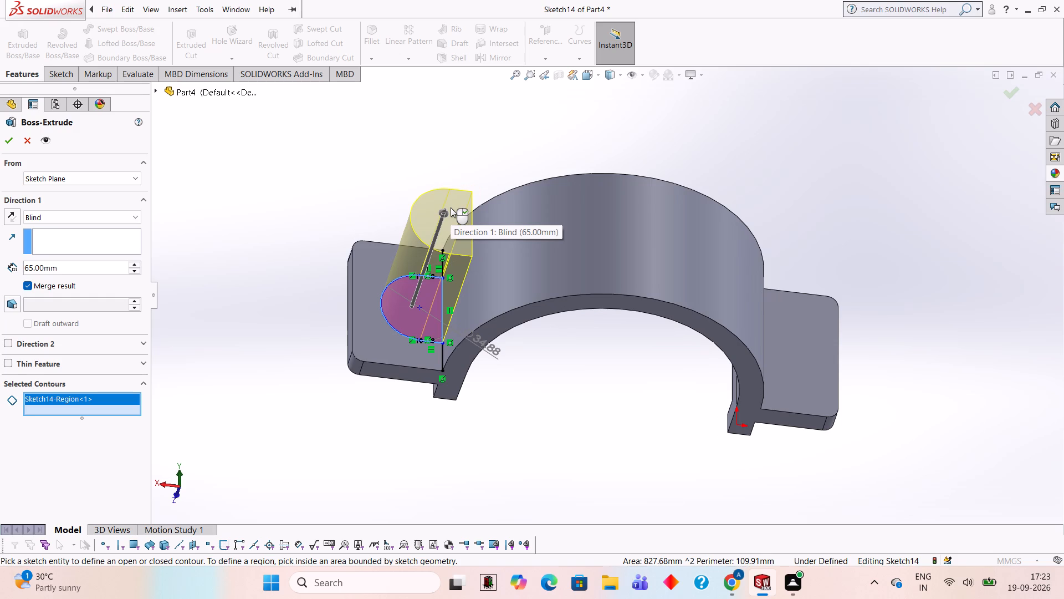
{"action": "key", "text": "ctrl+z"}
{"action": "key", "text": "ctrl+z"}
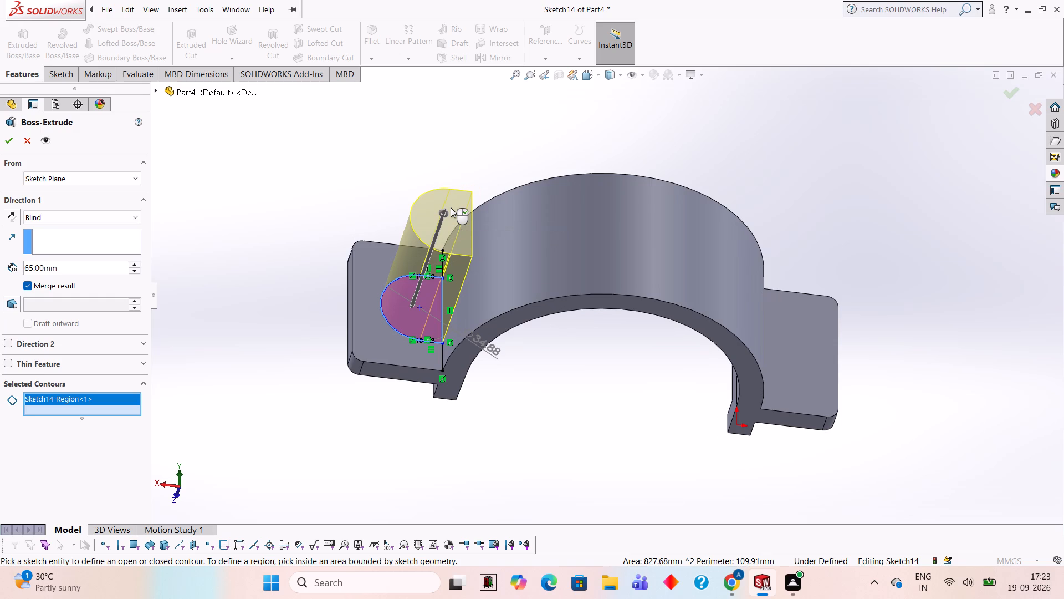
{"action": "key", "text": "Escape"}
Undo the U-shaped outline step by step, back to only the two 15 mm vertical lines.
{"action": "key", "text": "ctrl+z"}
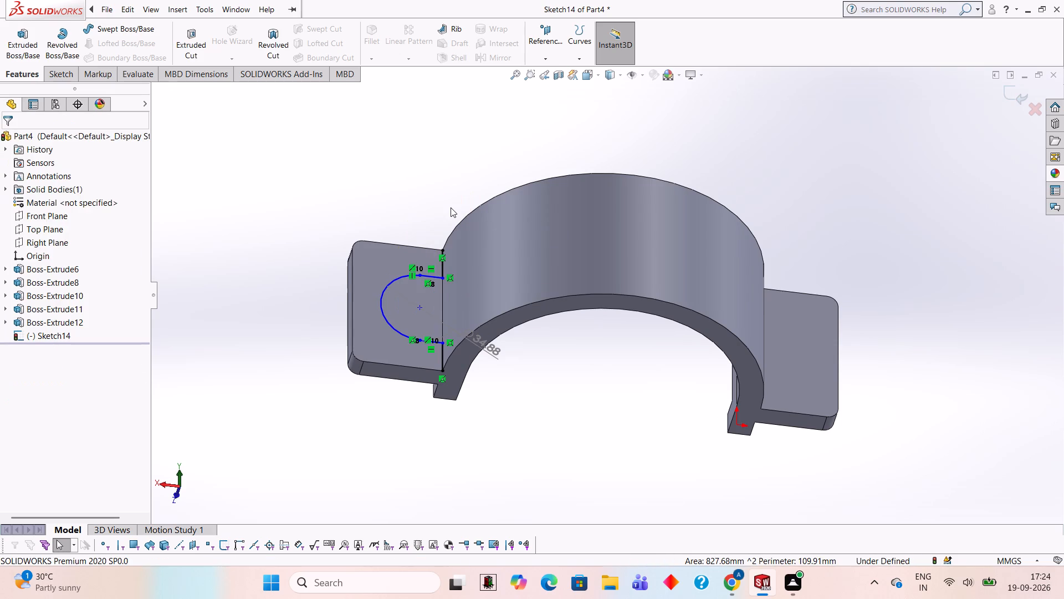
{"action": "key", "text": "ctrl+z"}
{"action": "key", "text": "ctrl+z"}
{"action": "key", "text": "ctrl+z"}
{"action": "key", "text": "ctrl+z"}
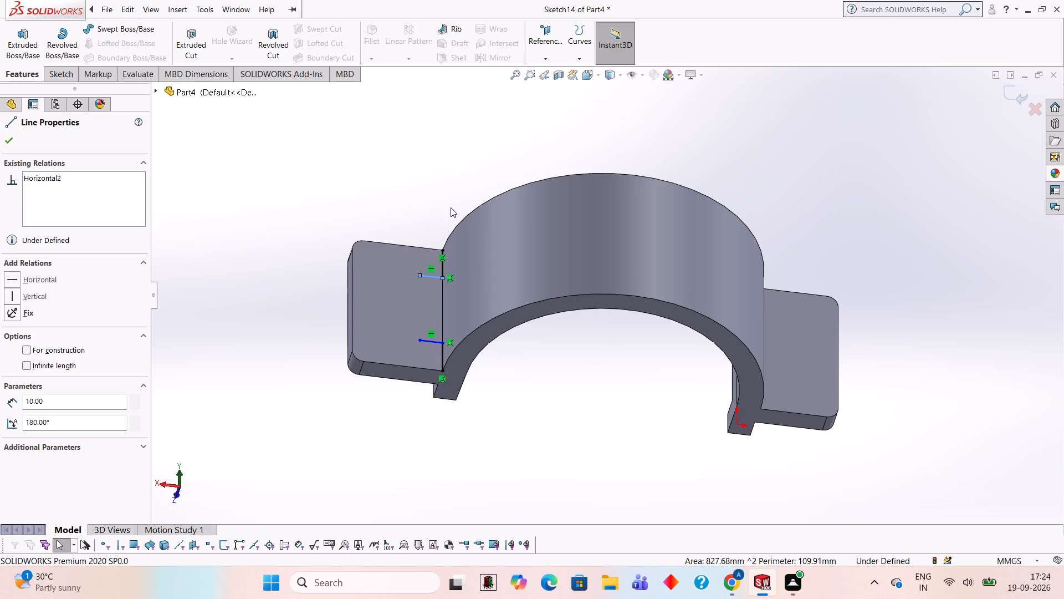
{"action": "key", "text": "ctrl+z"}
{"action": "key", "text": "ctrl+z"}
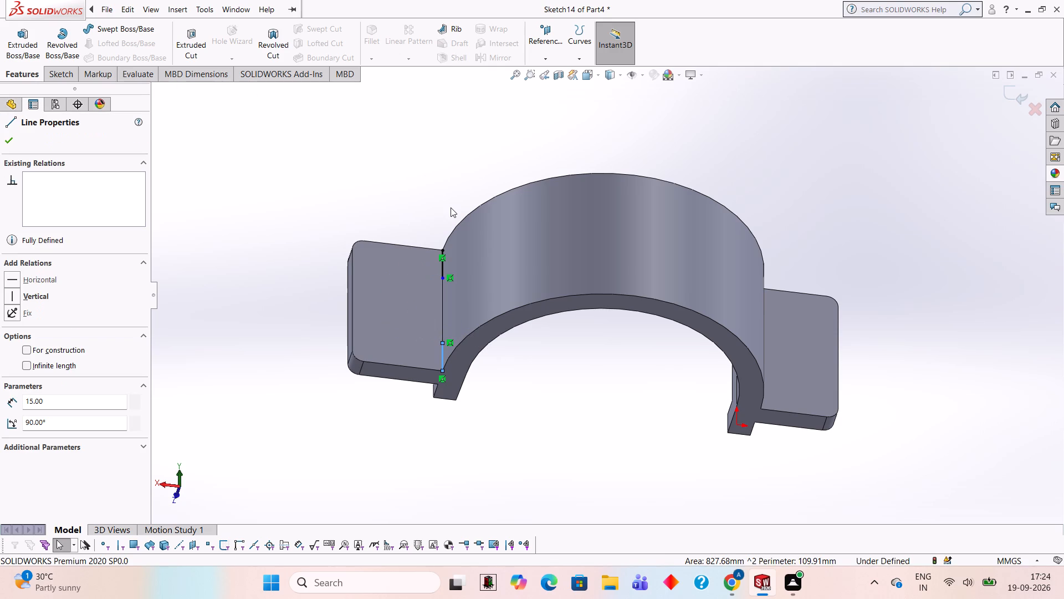
Sketch a 15 mm horizontal line outward across the tab from the inner end of the upper 15 mm vertical line.
{"action": "middle_click_drag", "start_coordinate": [529, 145], "coordinate": [505, 258]}
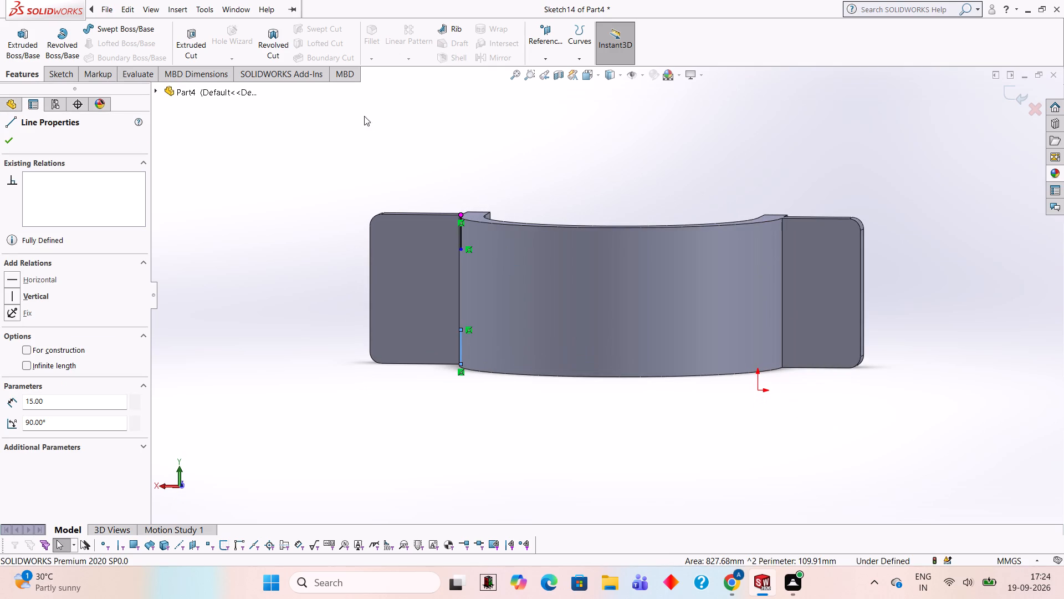
{"action": "middle_click_drag", "start_coordinate": [433, 136], "coordinate": [444, 142]}
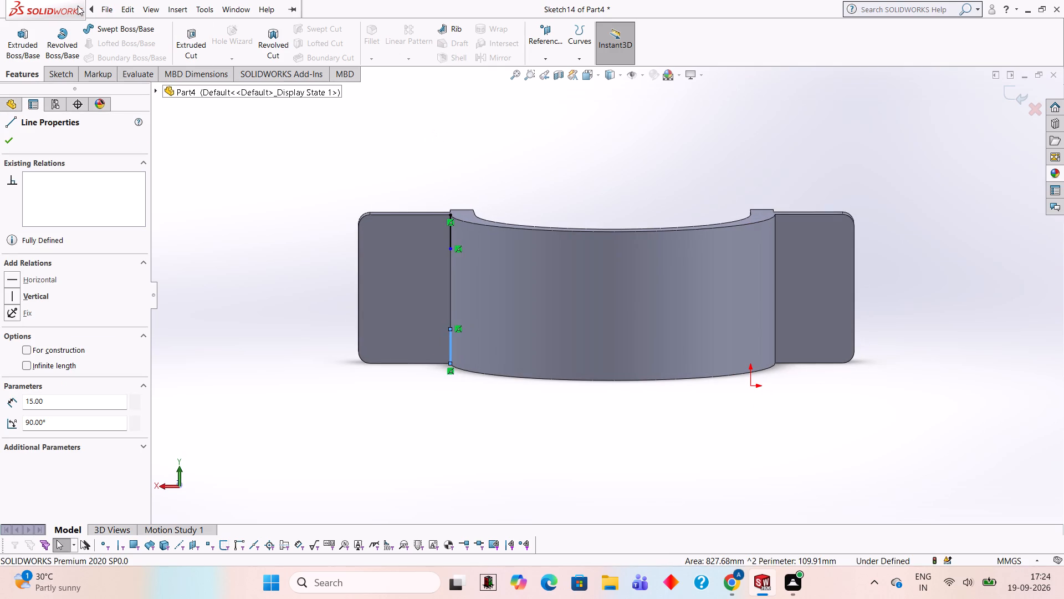
{"action": "left_click", "coordinate": [66, 81]}
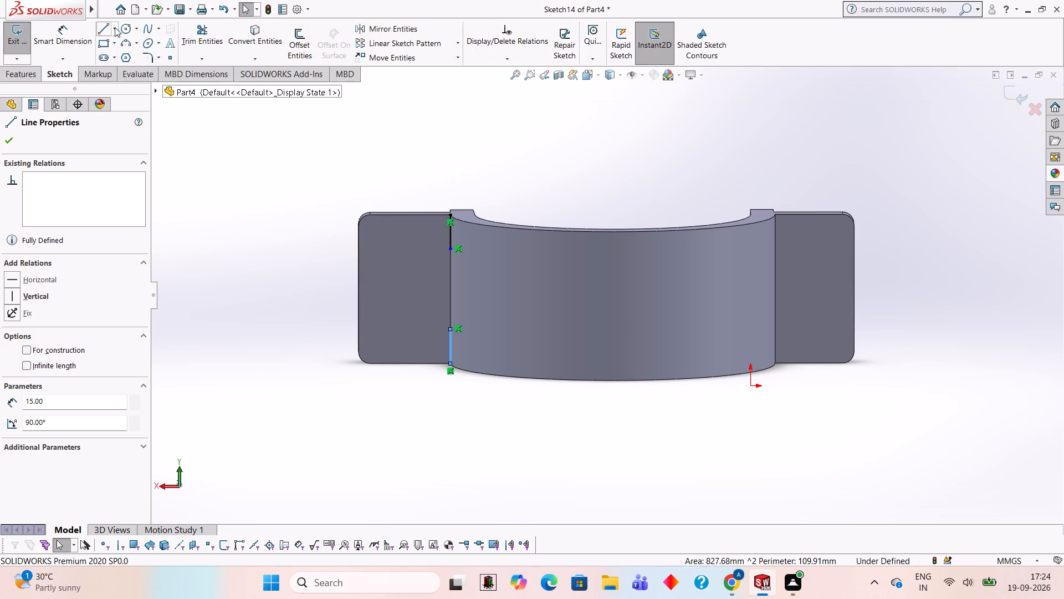
{"action": "left_click", "coordinate": [110, 27]}
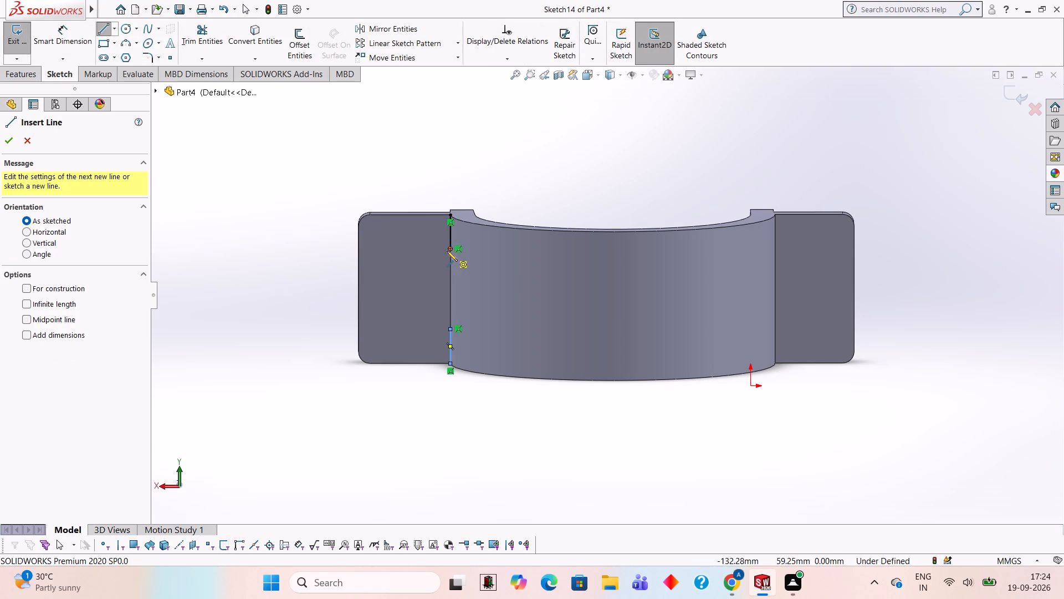
{"action": "left_click", "coordinate": [449, 251]}
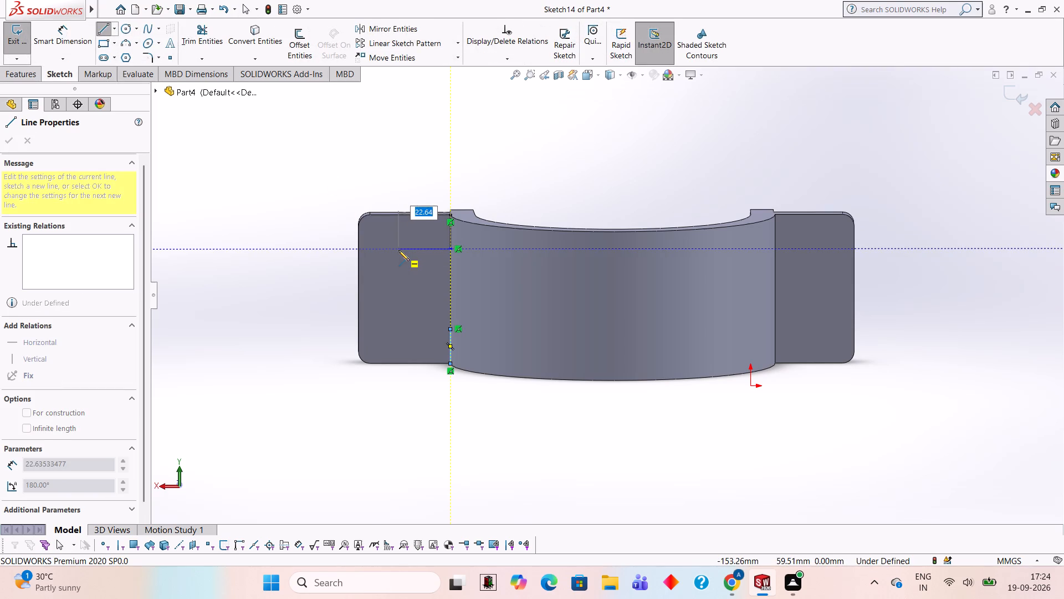
{"action": "type", "text": "15"}
{"action": "key", "text": "Return"}
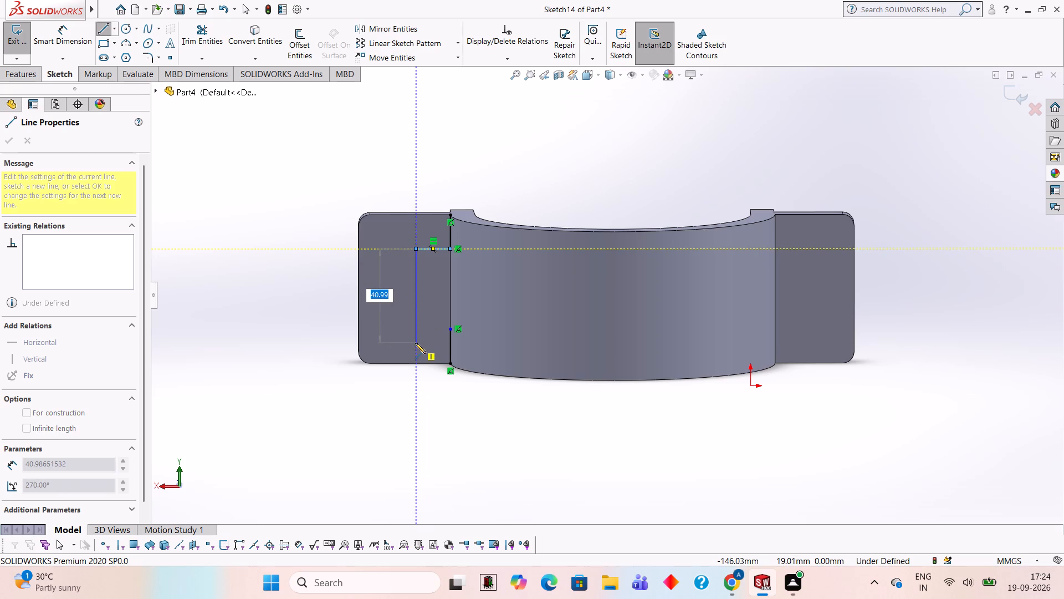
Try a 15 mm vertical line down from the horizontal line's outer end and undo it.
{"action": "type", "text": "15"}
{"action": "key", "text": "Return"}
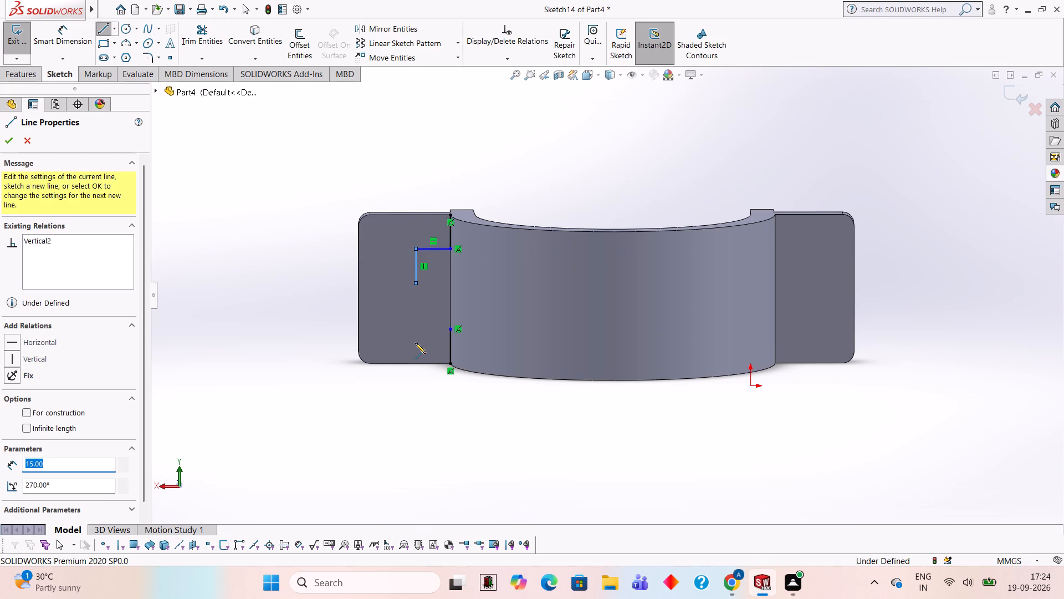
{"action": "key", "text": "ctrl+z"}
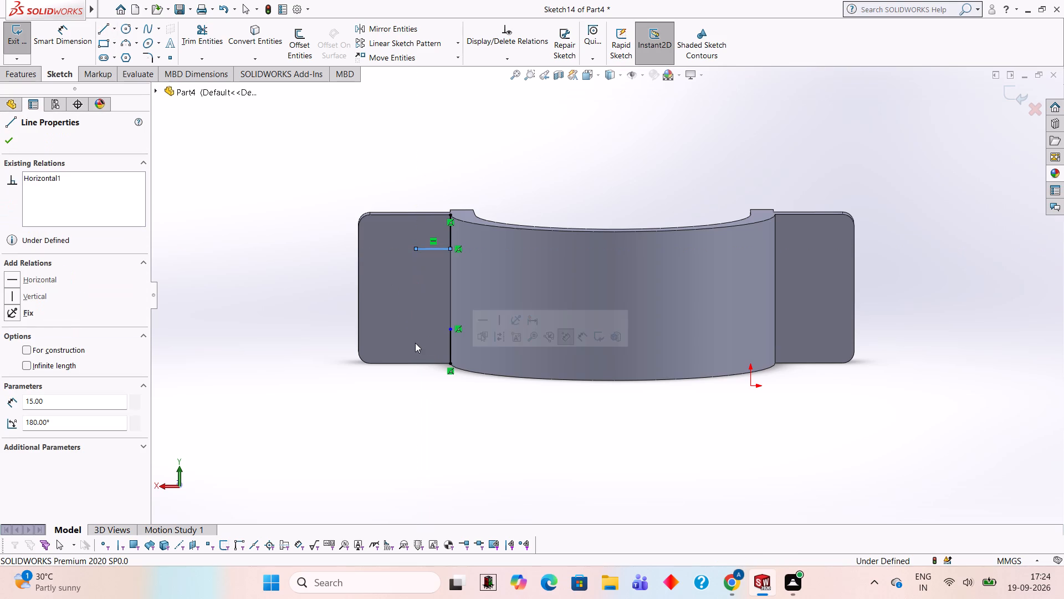
Sketch a matching 15 mm horizontal line from the lower vertical line's inner end and join both outer ends with a vertical line.
{"action": "left_click", "coordinate": [96, 31]}
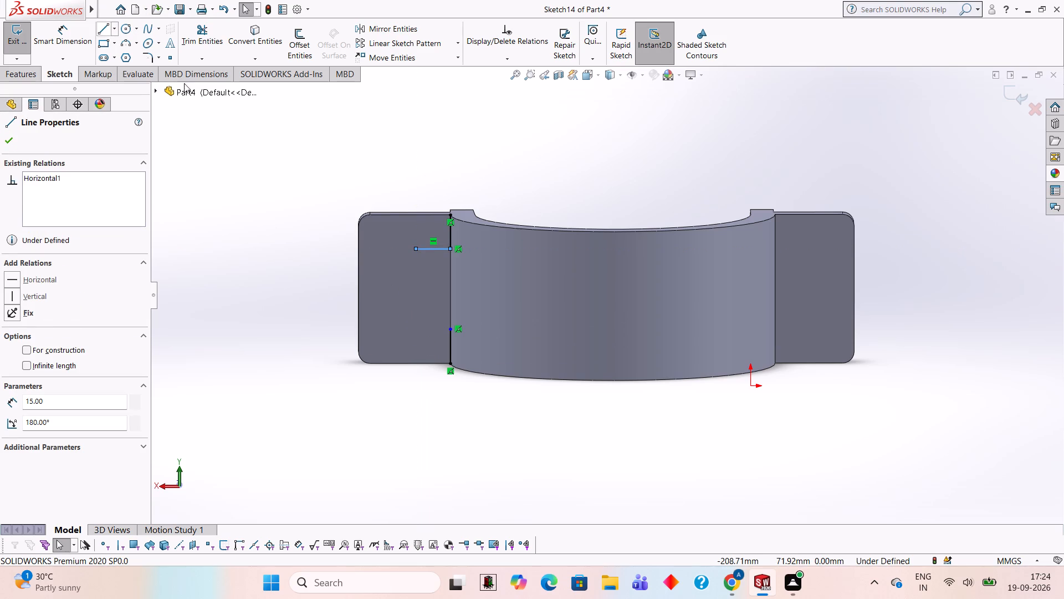
{"action": "left_click", "coordinate": [451, 332]}
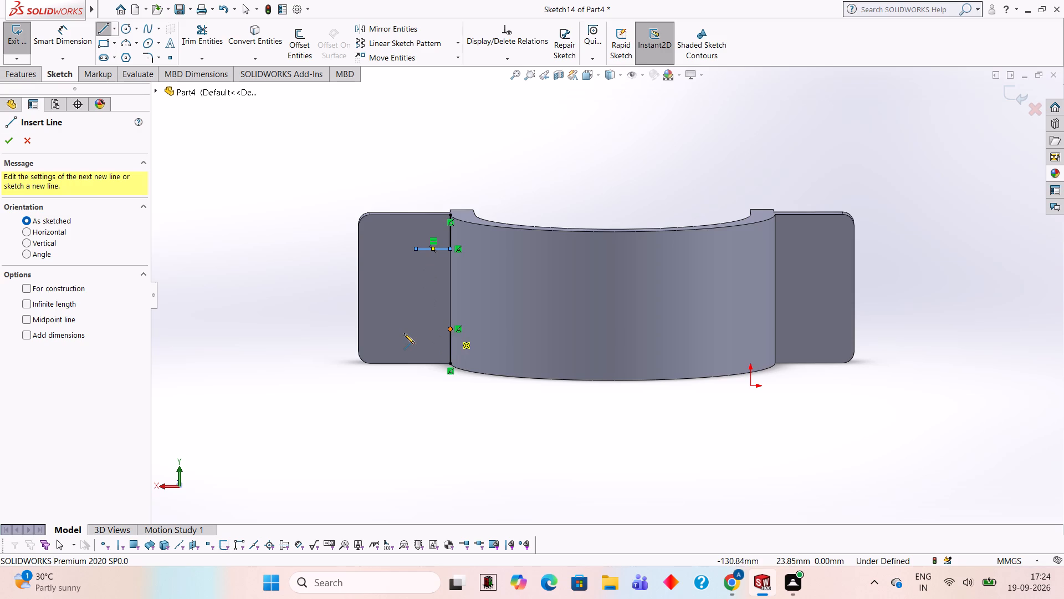
{"action": "type", "text": "15"}
{"action": "key", "text": "Return"}
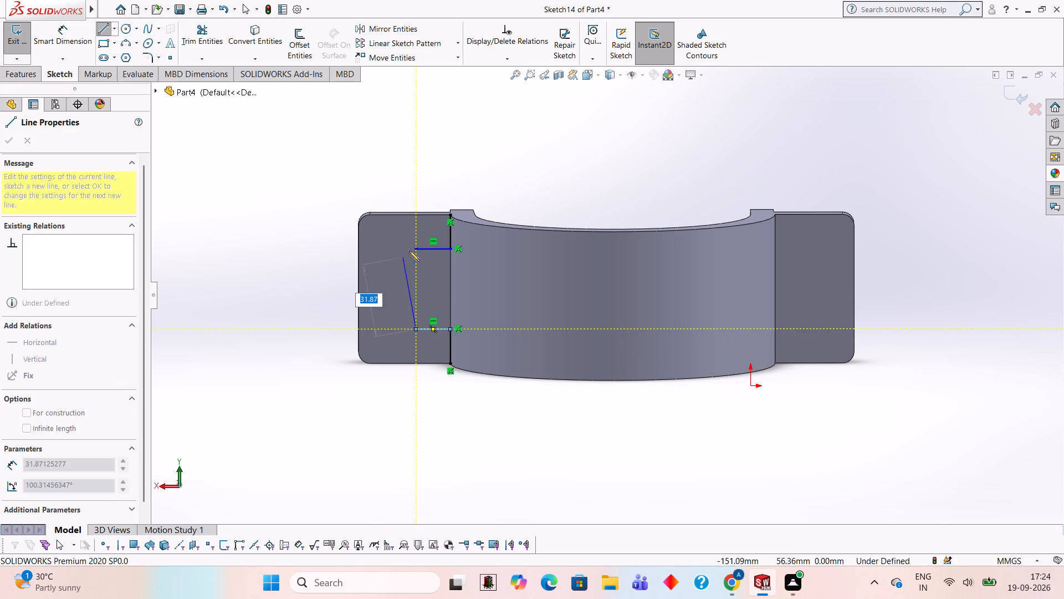
{"action": "left_click", "coordinate": [416, 252]}
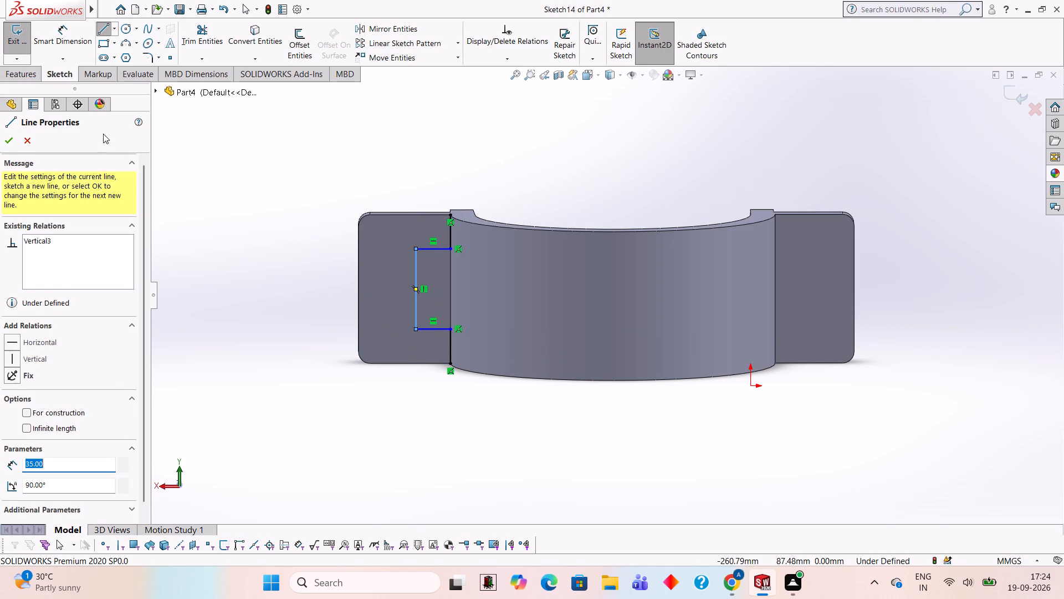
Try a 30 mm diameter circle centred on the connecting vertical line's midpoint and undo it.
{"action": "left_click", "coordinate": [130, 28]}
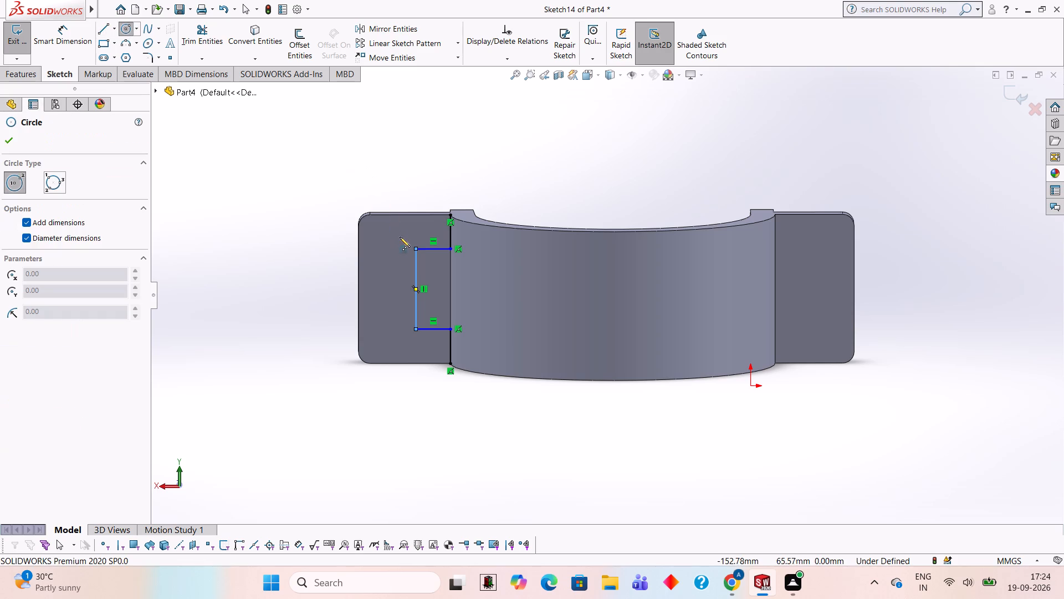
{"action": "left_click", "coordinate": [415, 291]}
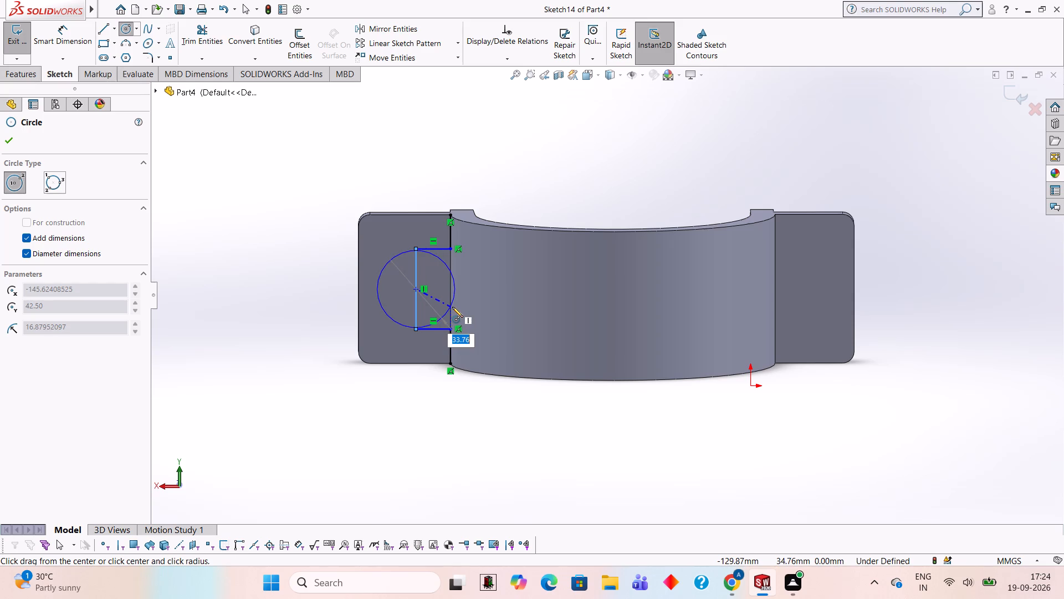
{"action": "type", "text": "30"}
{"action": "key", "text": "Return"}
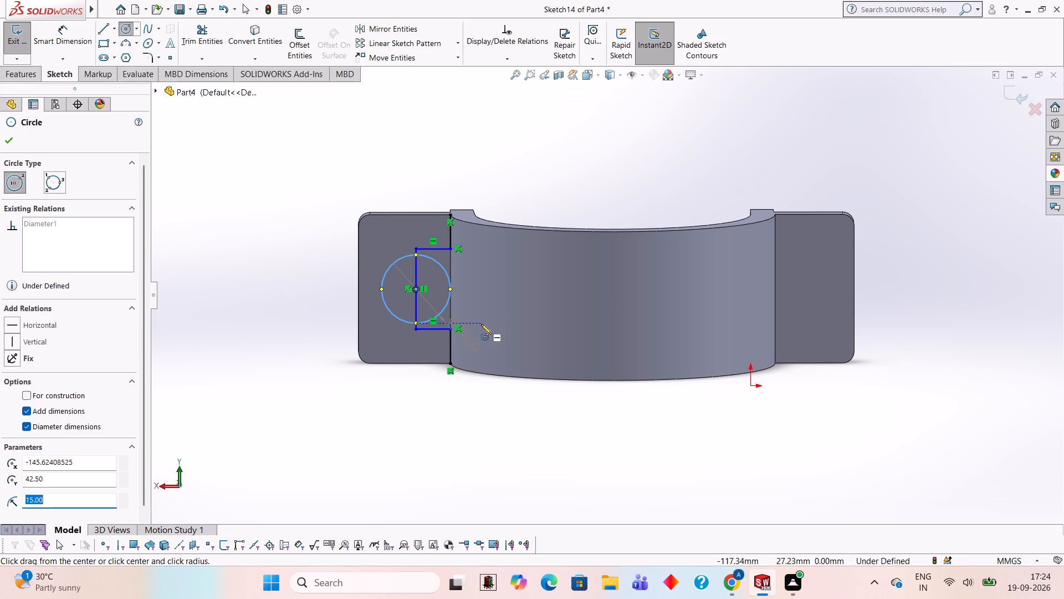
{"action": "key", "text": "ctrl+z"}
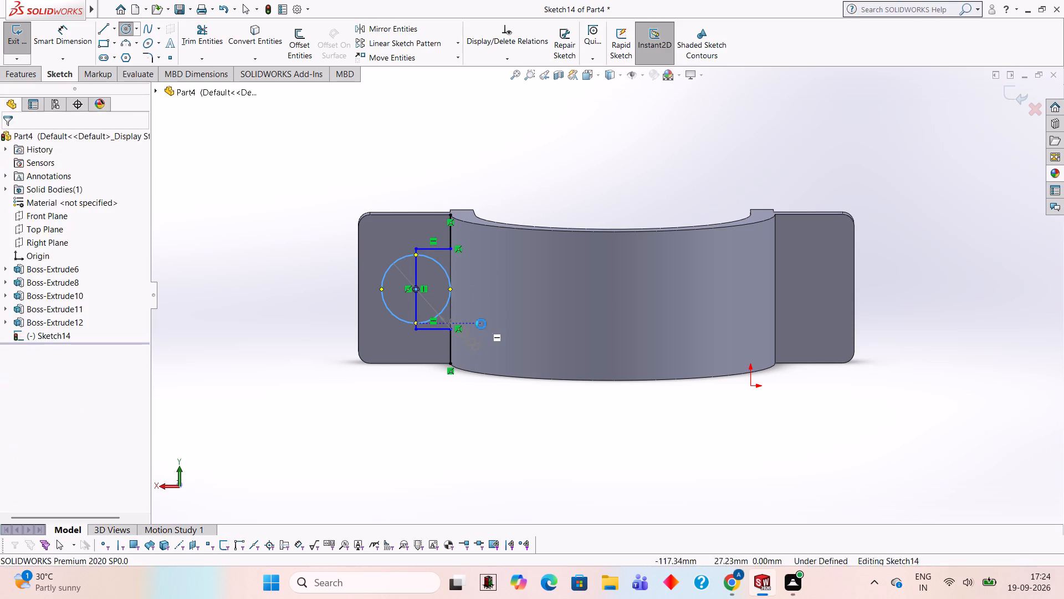
Sketch a 35 mm diameter circle centred on the midpoint of the connecting vertical line.
{"action": "left_click", "coordinate": [129, 27]}
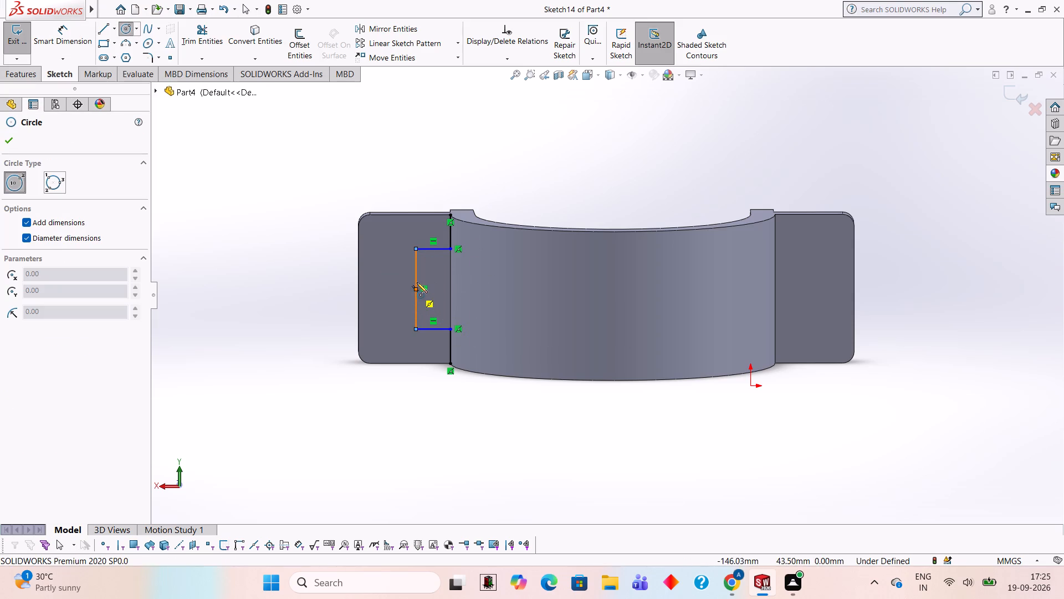
{"action": "left_click", "coordinate": [415, 287]}
{"action": "type", "text": "35"}
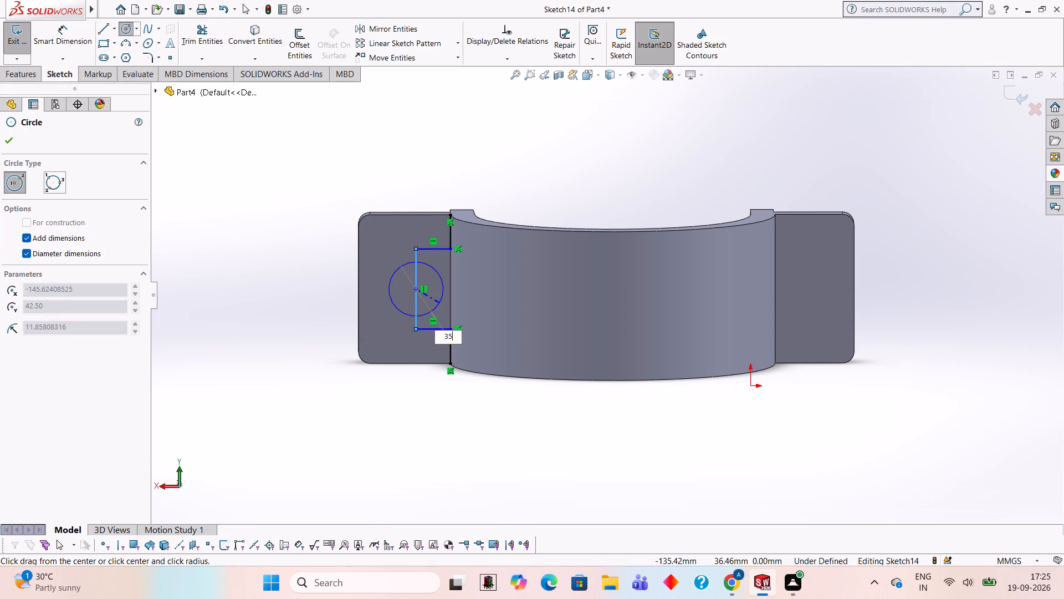
{"action": "key", "text": "Return"}
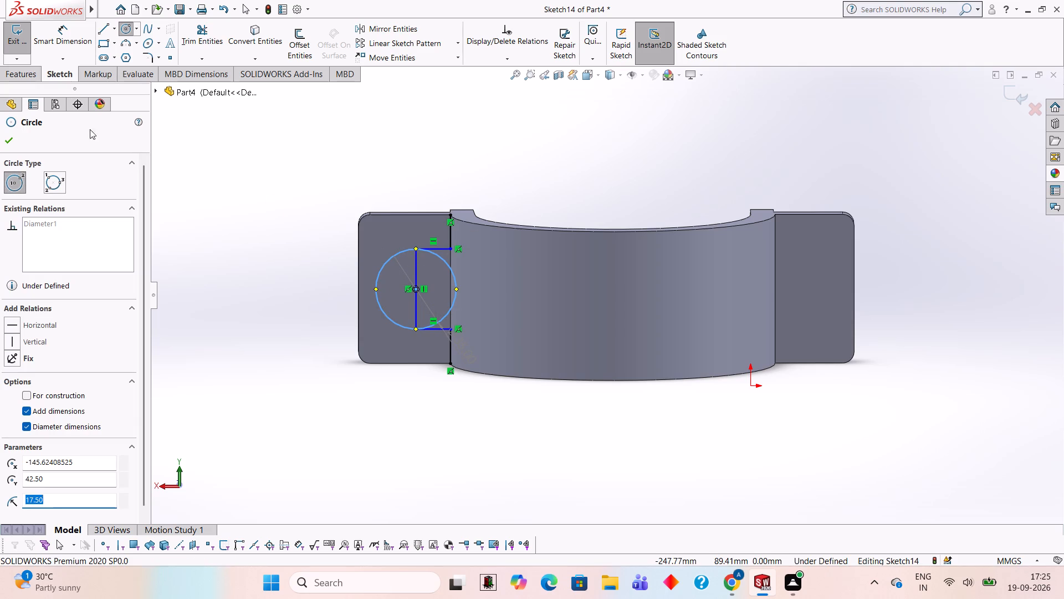
Trim away the circle's arch-side half and the vertical line through its centre, leaving a U-shaped outline.
{"action": "left_click", "coordinate": [191, 28]}
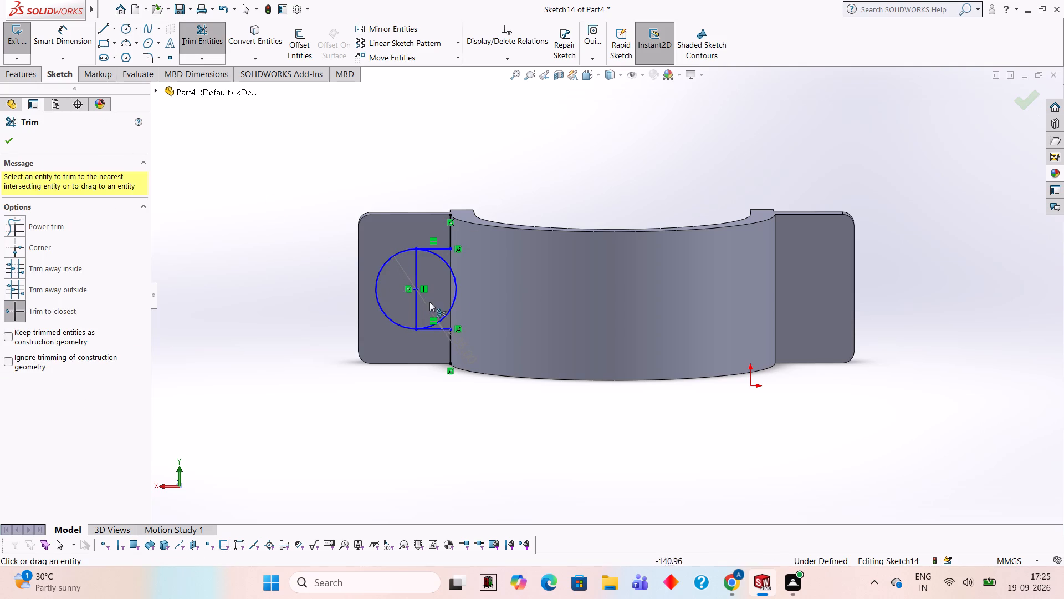
{"action": "left_click", "coordinate": [451, 310]}
{"action": "left_click", "coordinate": [418, 299]}
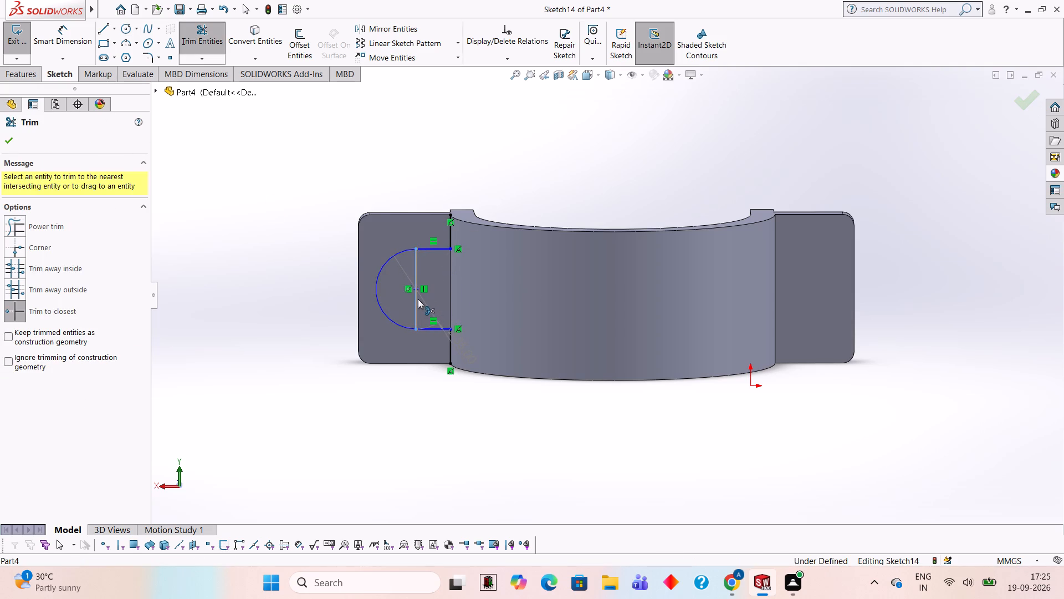
{"action": "left_click", "coordinate": [554, 307]}
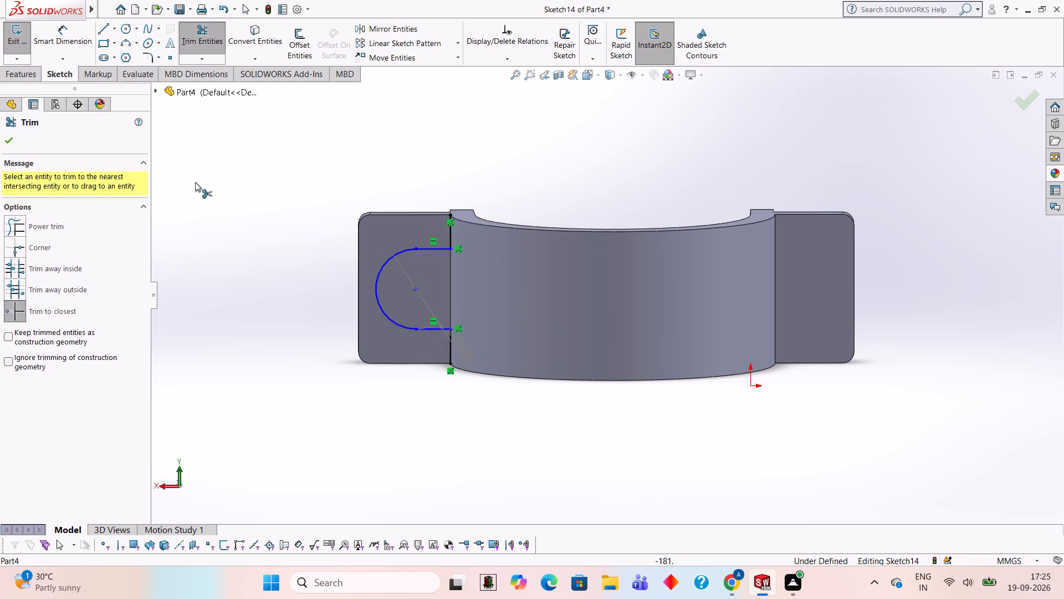
Close the U-shaped outline with a vertical line along the arch edge between the two horizontal lines' ends.
{"action": "left_click", "coordinate": [106, 22]}
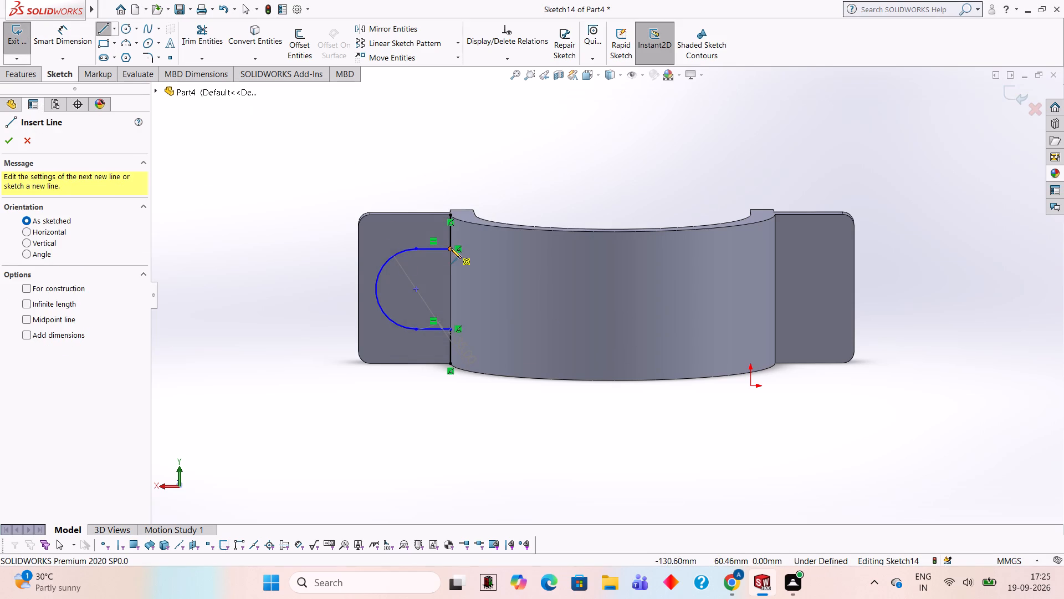
{"action": "left_click", "coordinate": [451, 248]}
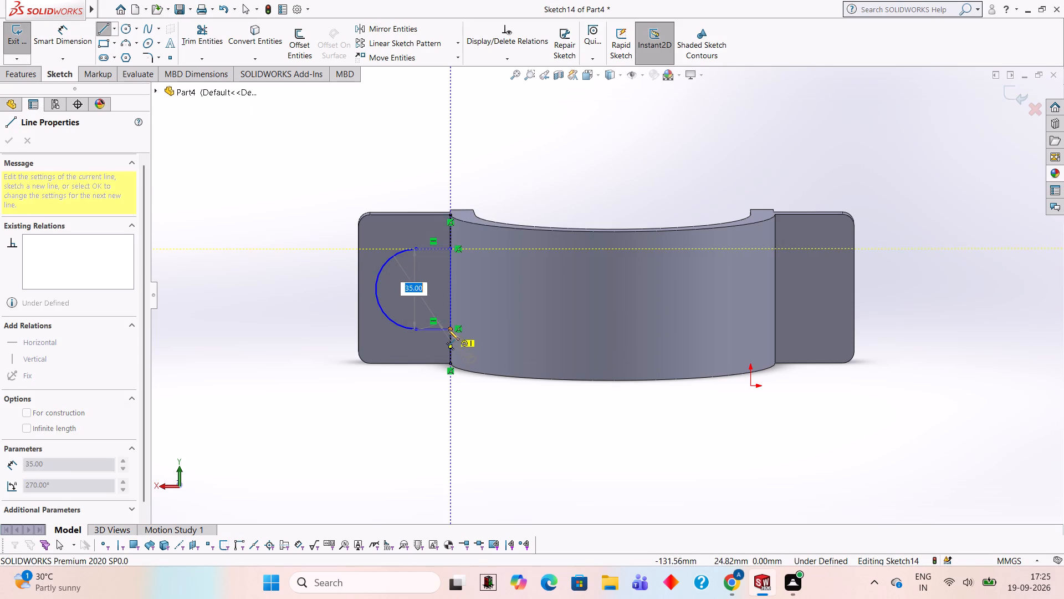
{"action": "left_click", "coordinate": [448, 329]}
{"action": "key", "text": "Escape"}
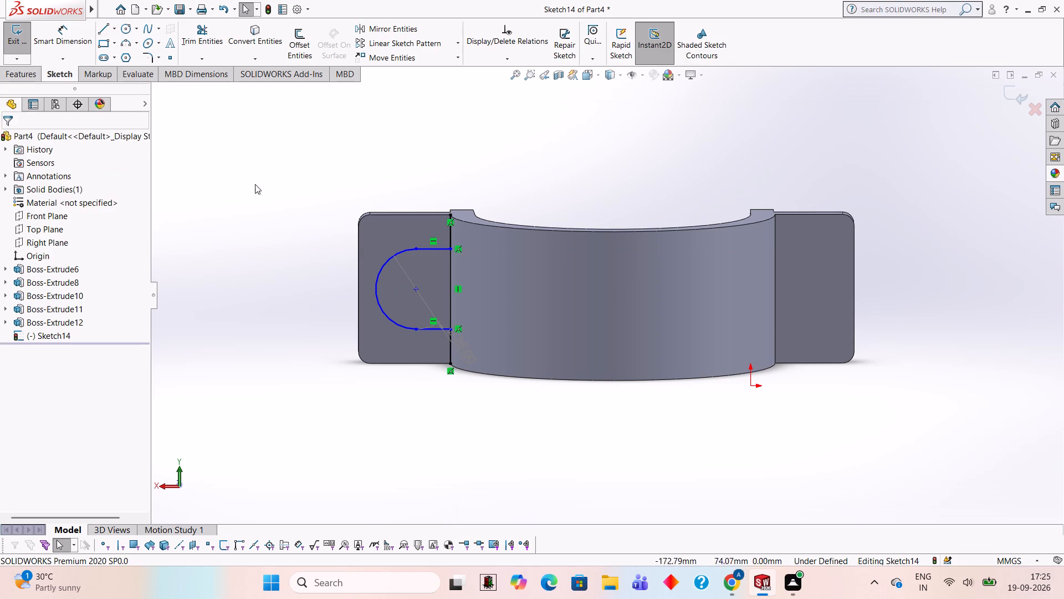
Delete the two 15 mm vertical lines above and below the closed U-shaped outline.
{"action": "left_click", "coordinate": [448, 232]}
{"action": "key", "text": "Delete"}
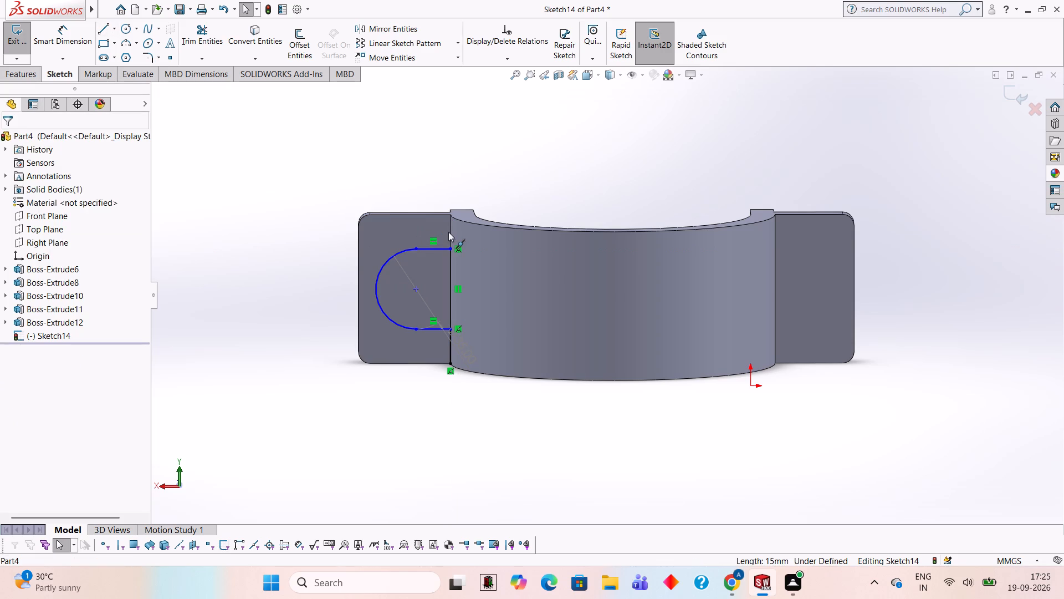
{"action": "left_click", "coordinate": [451, 346]}
{"action": "key", "text": "Delete"}
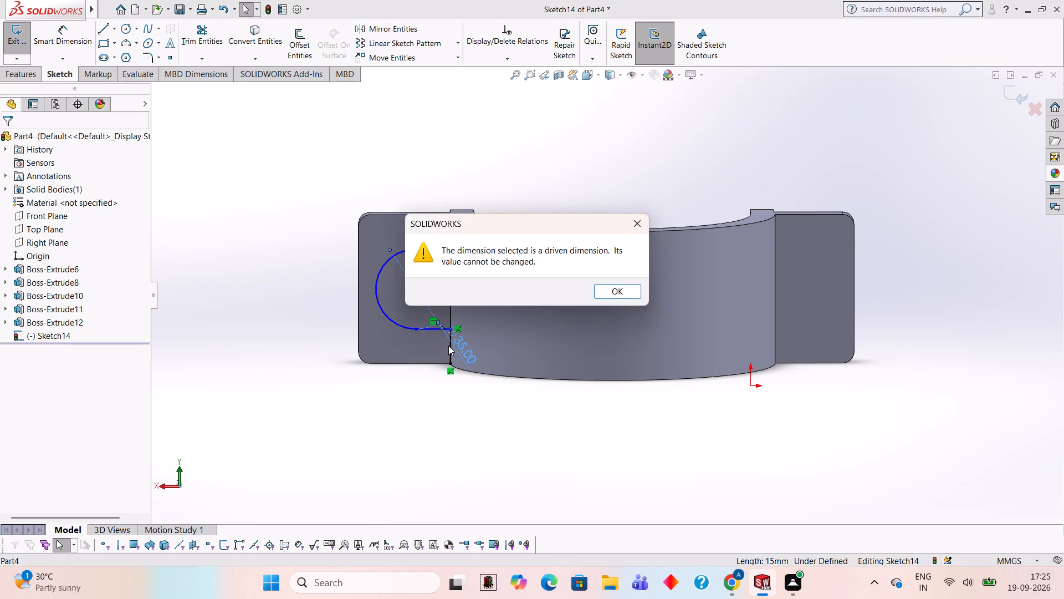
{"action": "left_click", "coordinate": [607, 283]}
{"action": "left_click", "coordinate": [630, 280]}
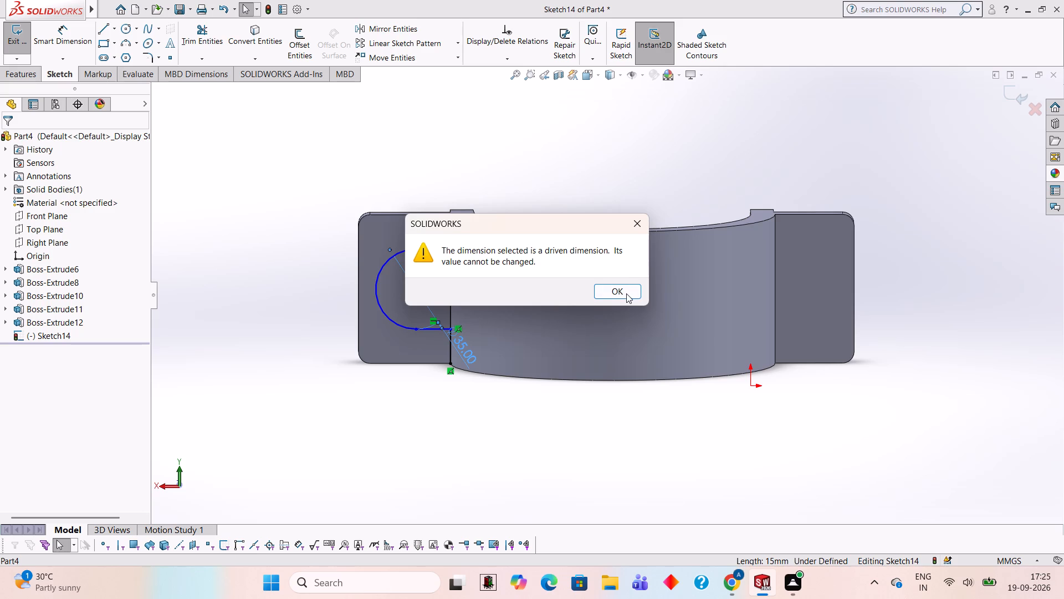
{"action": "left_click", "coordinate": [626, 293]}
{"action": "left_click", "coordinate": [451, 352]}
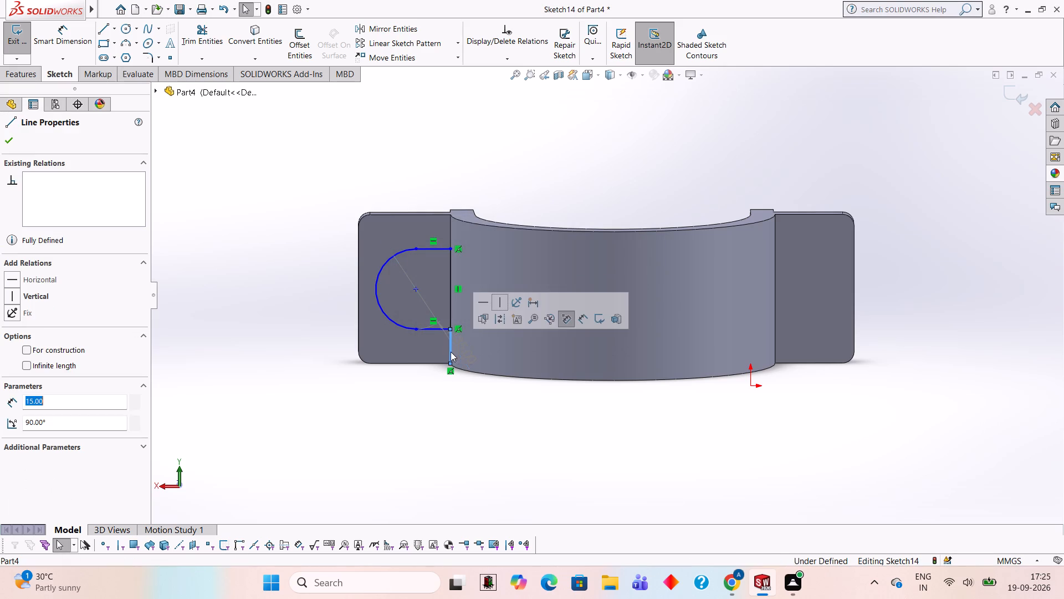
{"action": "key", "text": "Delete"}
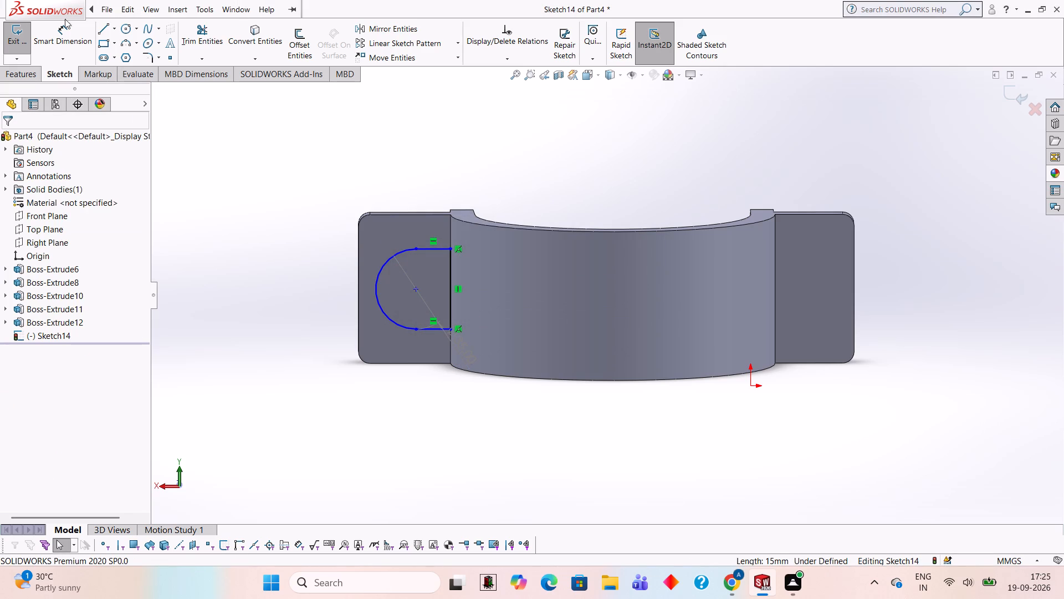
Extrude the closed U-shaped outline as a blind merged boss, trying depths of 20 mm and 15 mm before settling on 10 mm.
{"action": "left_click", "coordinate": [25, 69]}
{"action": "left_click", "coordinate": [21, 37]}
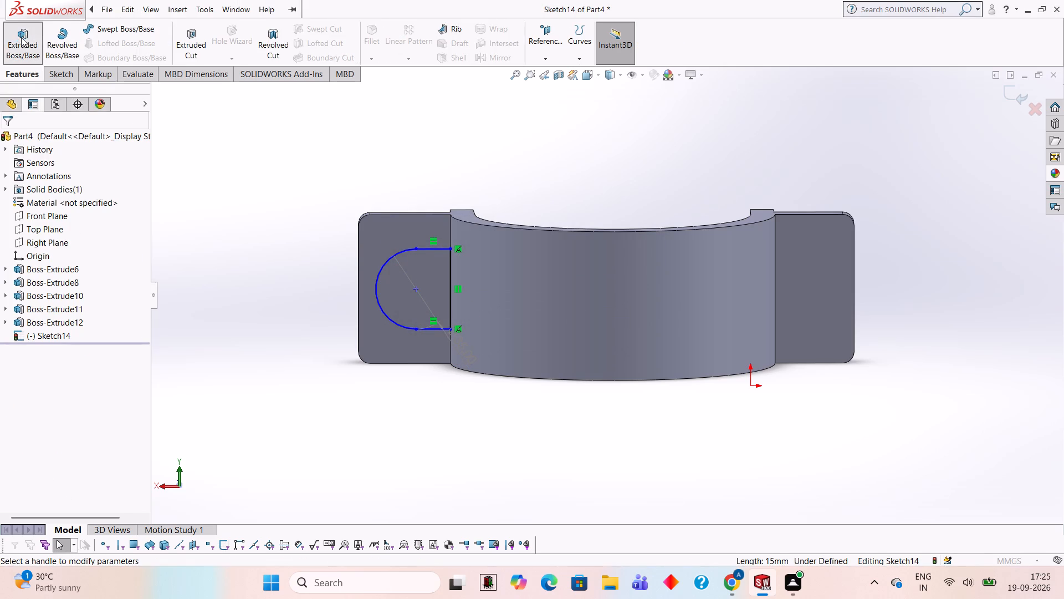
{"action": "scroll", "coordinate": [473, 407], "scroll_direction": "down", "scroll_amount": 1}
{"action": "middle_click_drag", "start_coordinate": [473, 407], "coordinate": [456, 240]}
{"action": "middle_click_drag", "start_coordinate": [456, 240], "coordinate": [478, 212]}
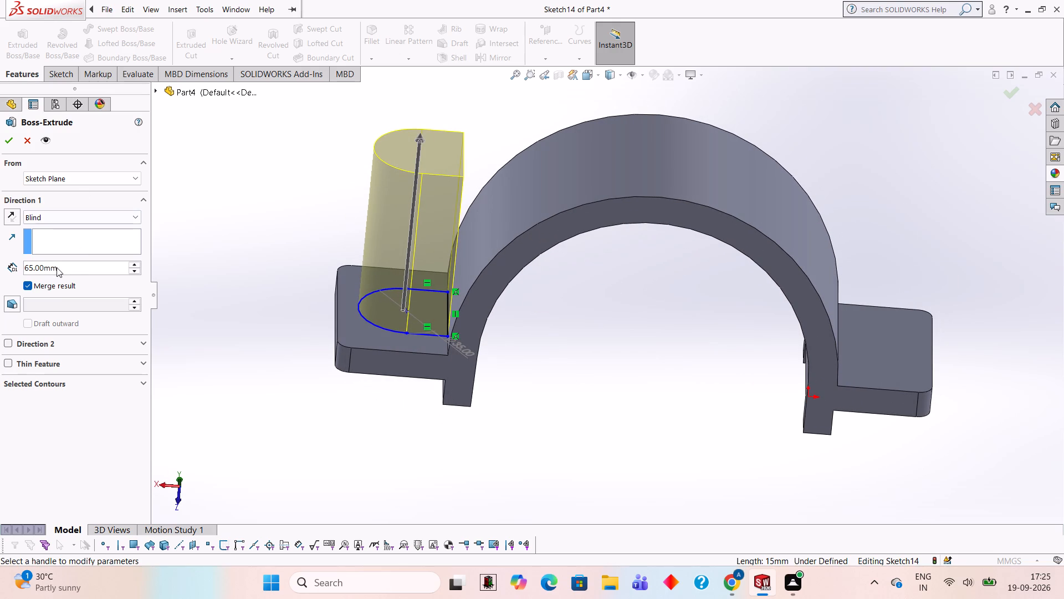
{"action": "left_click", "coordinate": [74, 268]}
{"action": "key", "text": "BackSpace"}
{"action": "key", "text": "BackSpace"}
{"action": "key", "text": "BackSpace"}
{"action": "key", "text": "BackSpace"}
{"action": "key", "text": "BackSpace"}
{"action": "key", "text": "BackSpace"}
{"action": "key", "text": "BackSpace"}
{"action": "type", "text": "20"}
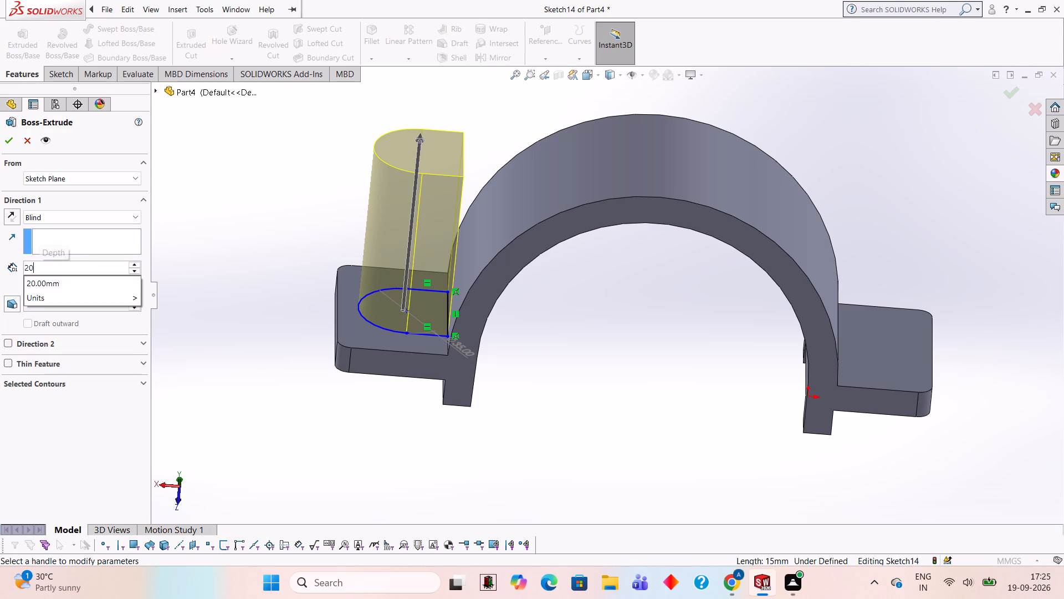
{"action": "key", "text": "Return"}
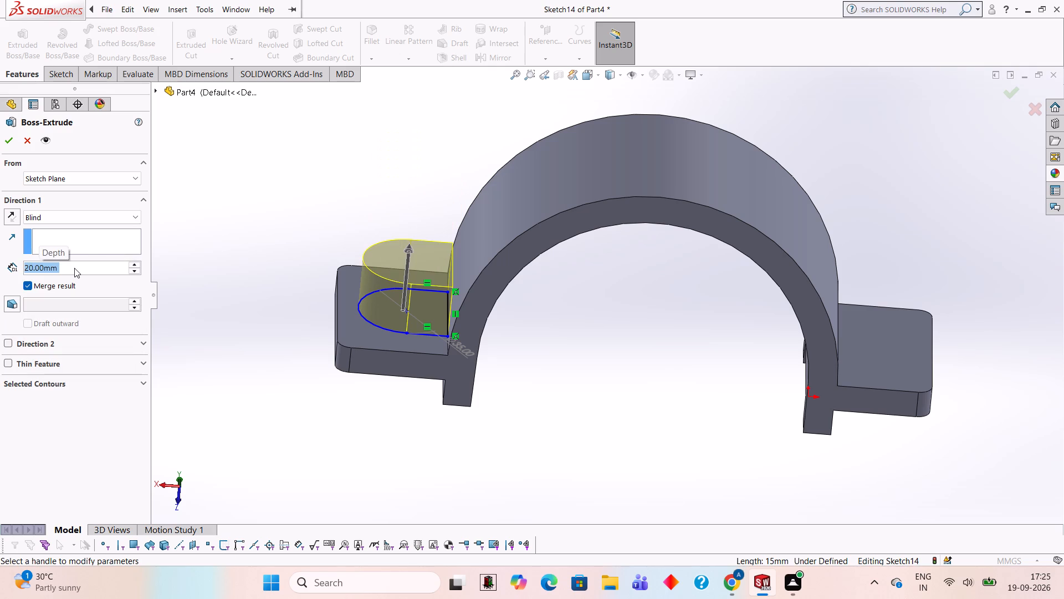
{"action": "type", "text": "15"}
{"action": "key", "text": "Return"}
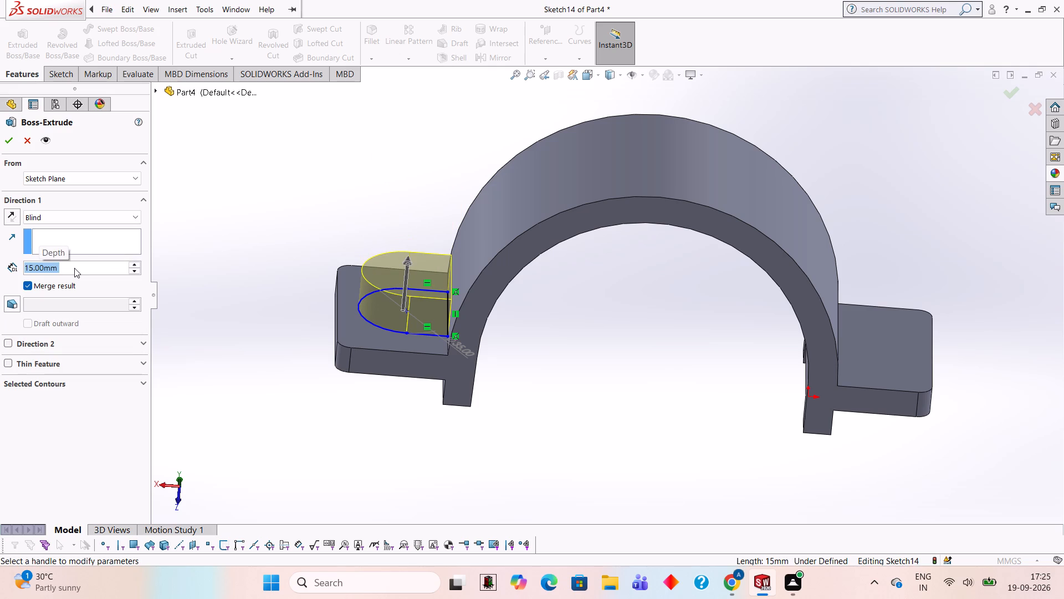
{"action": "type", "text": "10"}
{"action": "key", "text": "Return"}
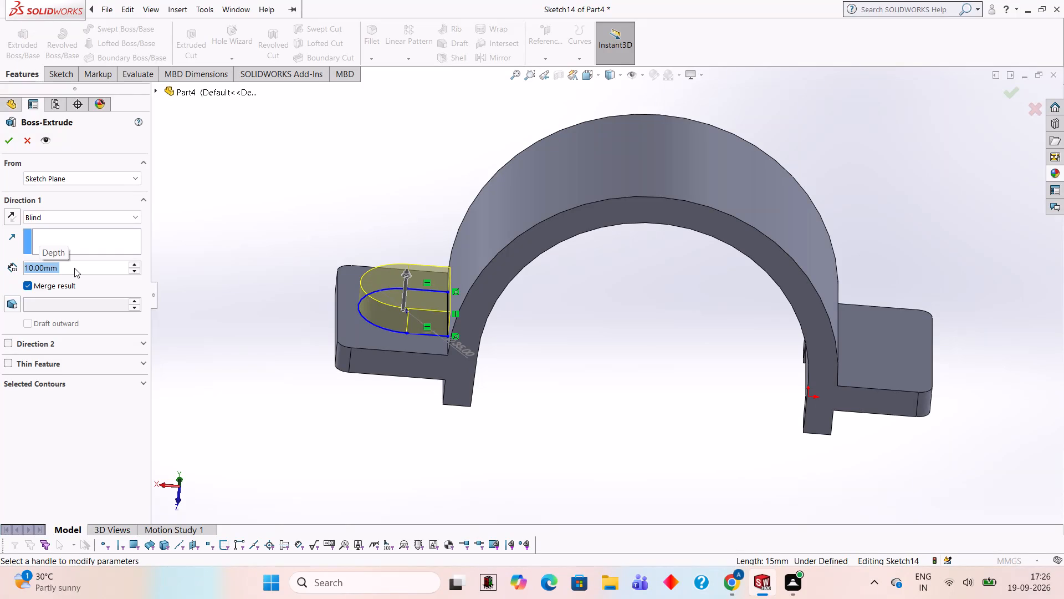
{"action": "type", "text": "15"}
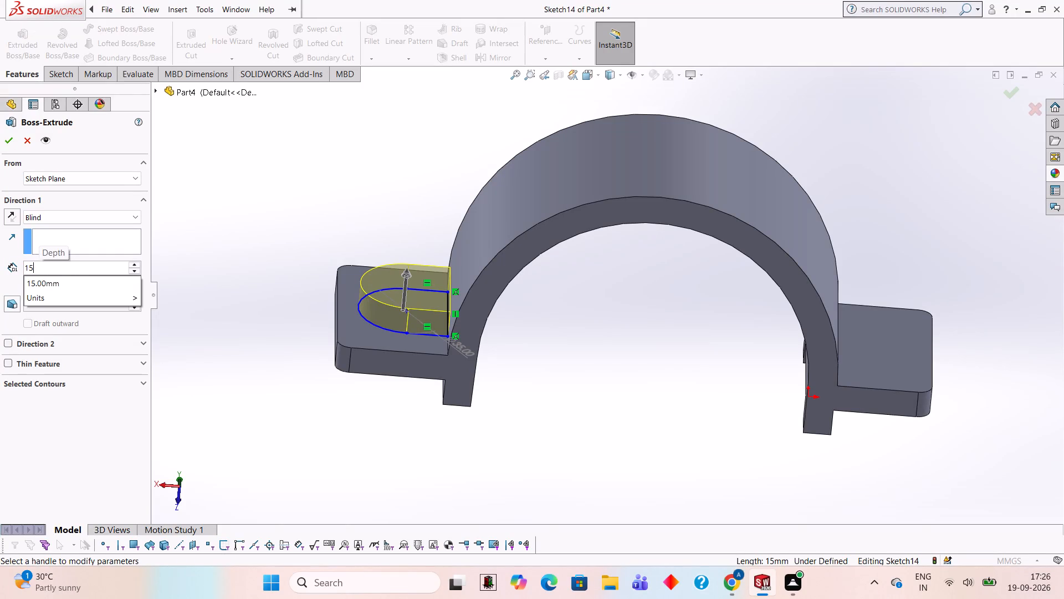
{"action": "key", "text": "Return"}
{"action": "key", "text": "1"}
{"action": "key", "text": "0"}
{"action": "key", "text": "Return"}
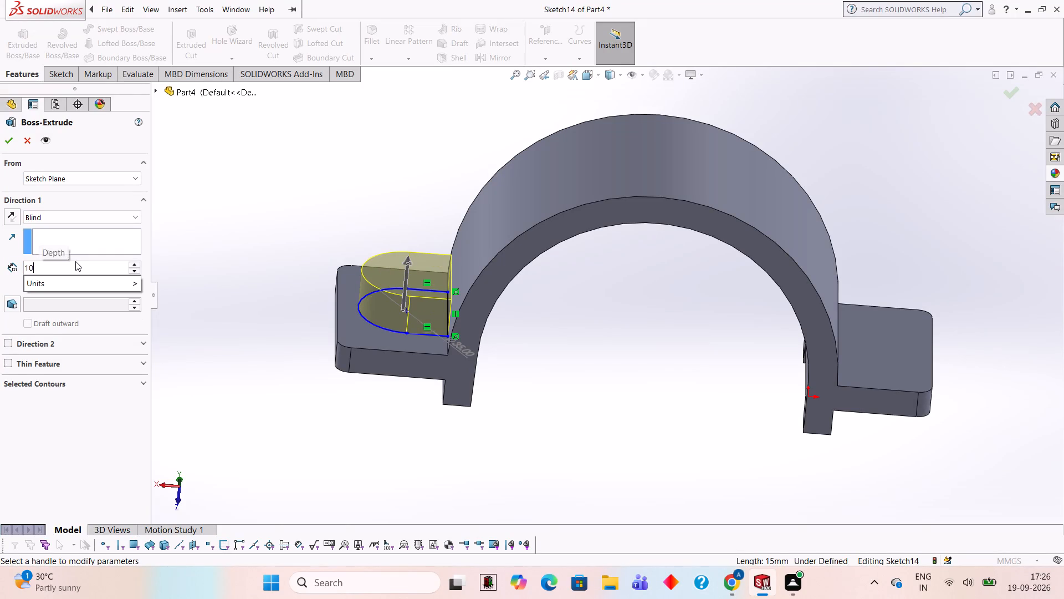
{"action": "left_click", "coordinate": [12, 145]}
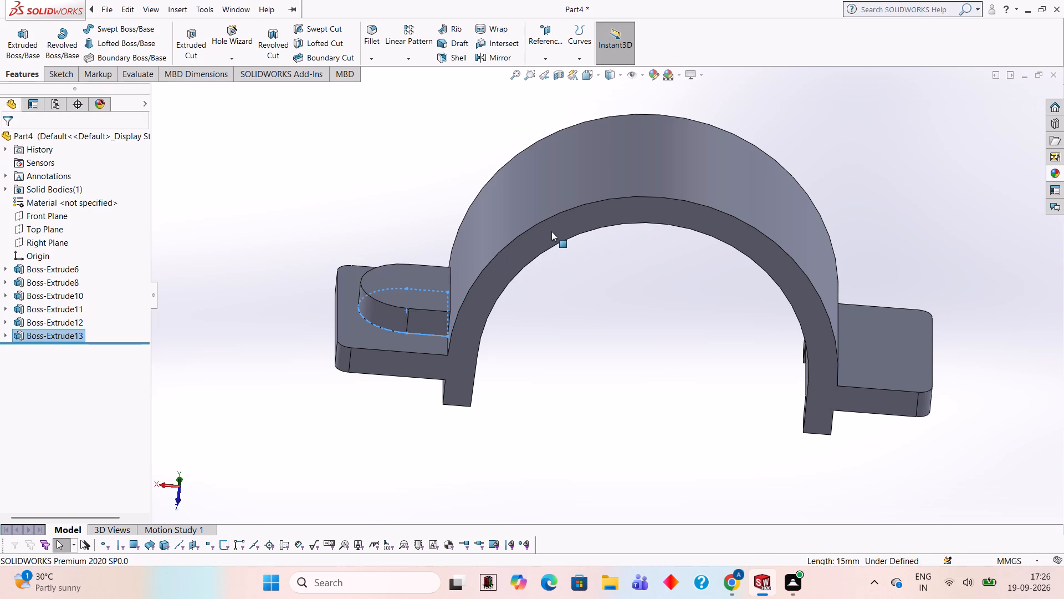
Start a new sketch on the outer face of the opposite end tab and view it face-on.
{"action": "middle_click_drag", "start_coordinate": [656, 357], "coordinate": [708, 465]}
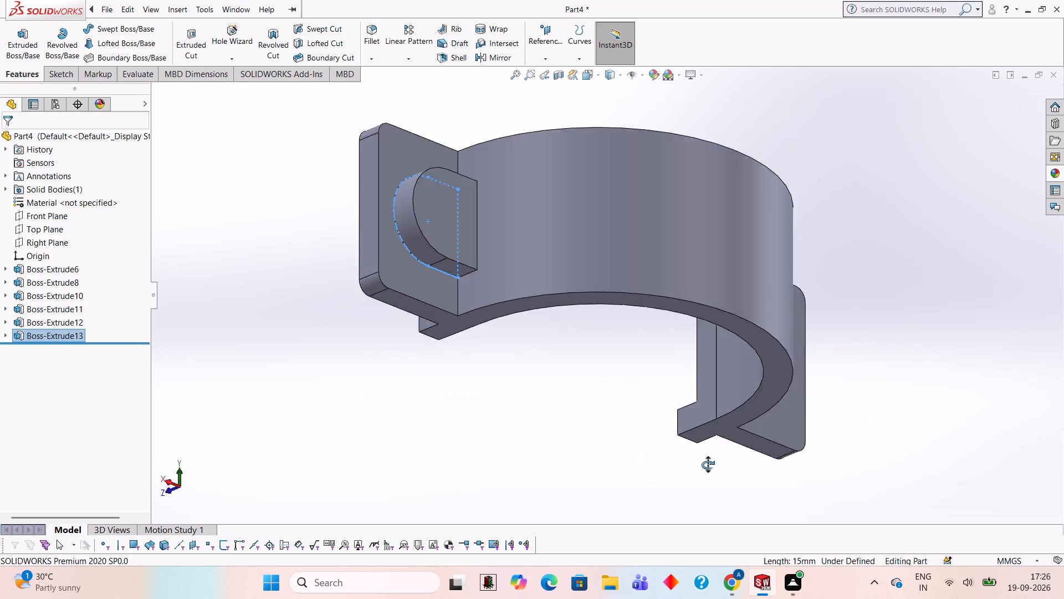
{"action": "middle_click_drag", "start_coordinate": [708, 465], "coordinate": [621, 435]}
{"action": "key", "text": "Escape"}
{"action": "middle_click_drag", "start_coordinate": [646, 407], "coordinate": [663, 417]}
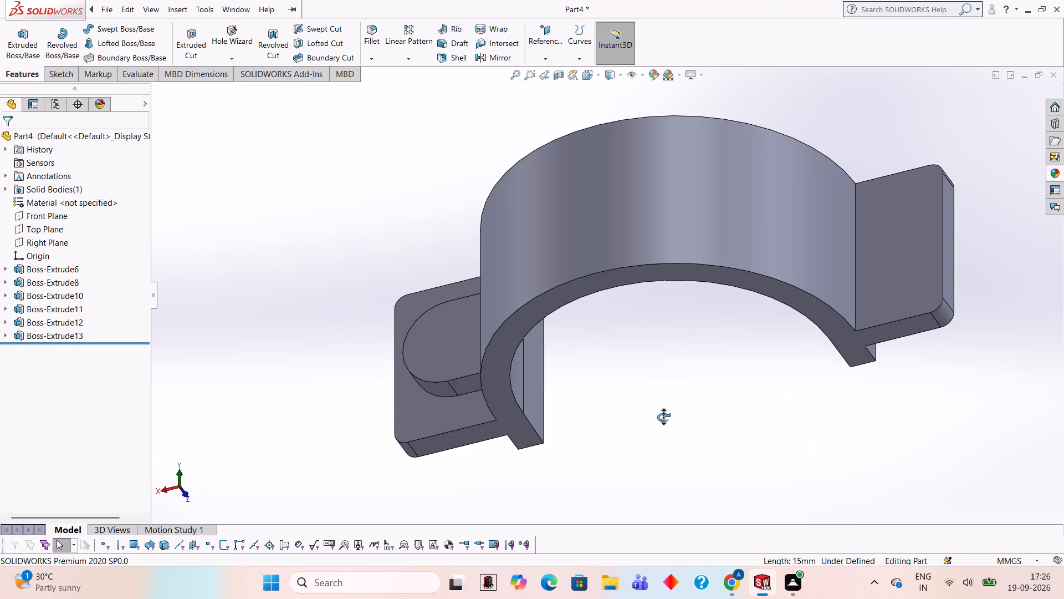
{"action": "middle_click_drag", "start_coordinate": [663, 417], "coordinate": [679, 451]}
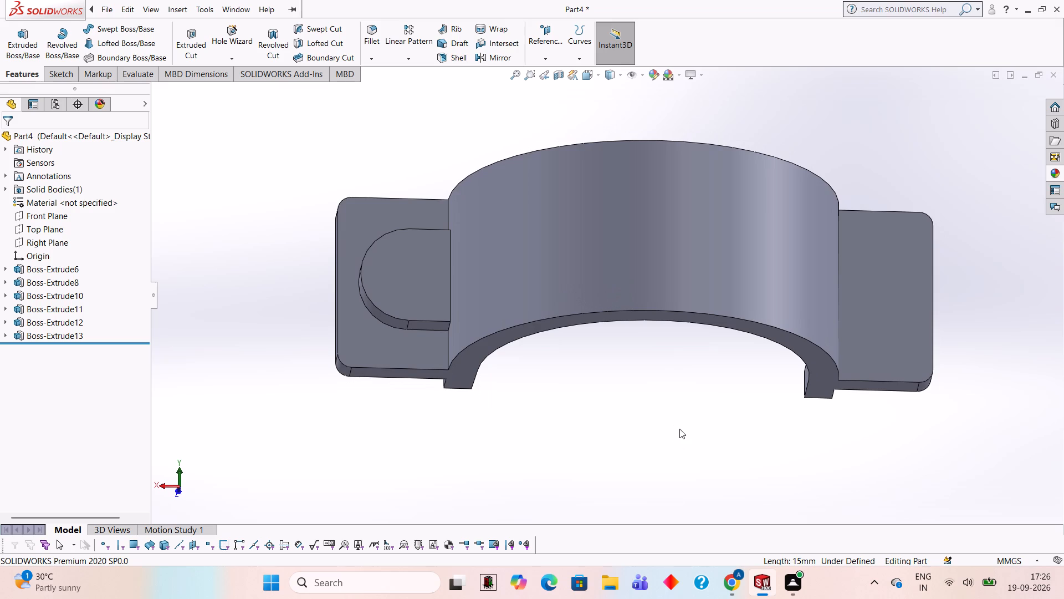
{"action": "middle_click_drag", "start_coordinate": [679, 429], "coordinate": [637, 305]}
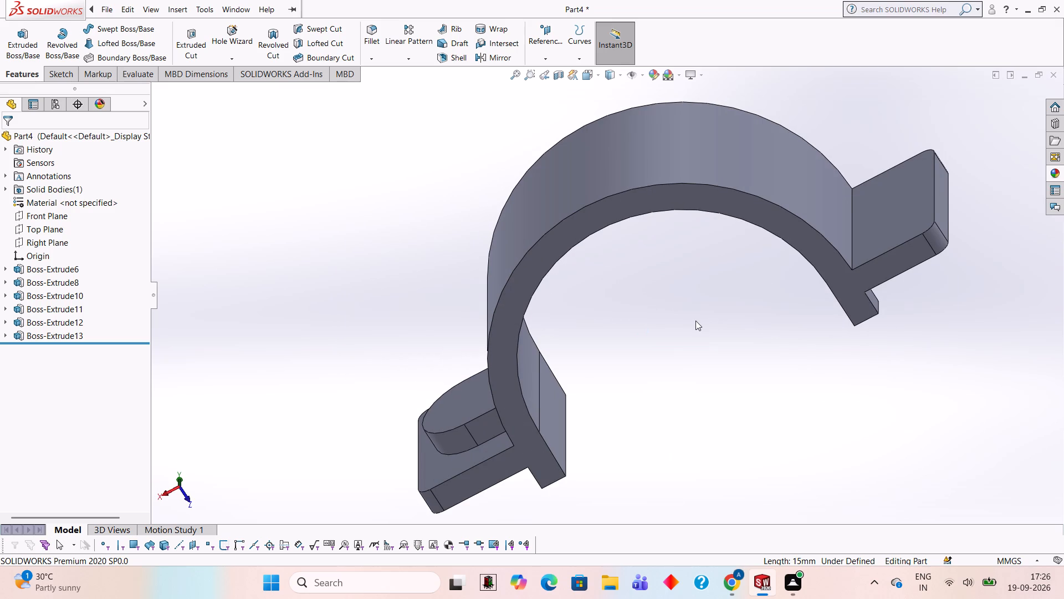
{"action": "middle_click_drag", "start_coordinate": [697, 356], "coordinate": [690, 380]}
{"action": "left_click", "coordinate": [882, 176]}
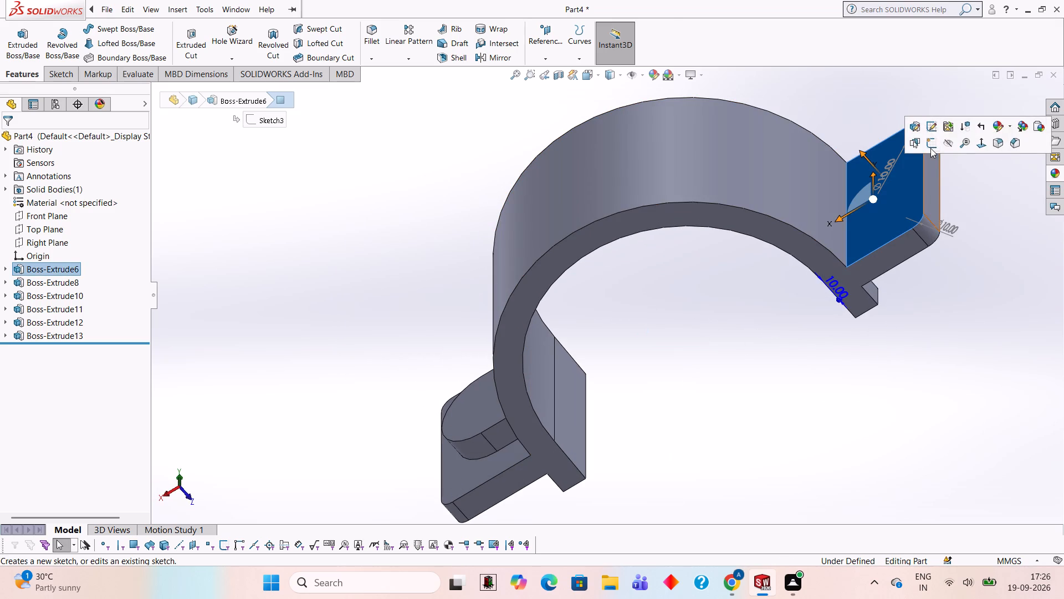
{"action": "left_click", "coordinate": [930, 148]}
{"action": "key", "text": "ctrl+8"}
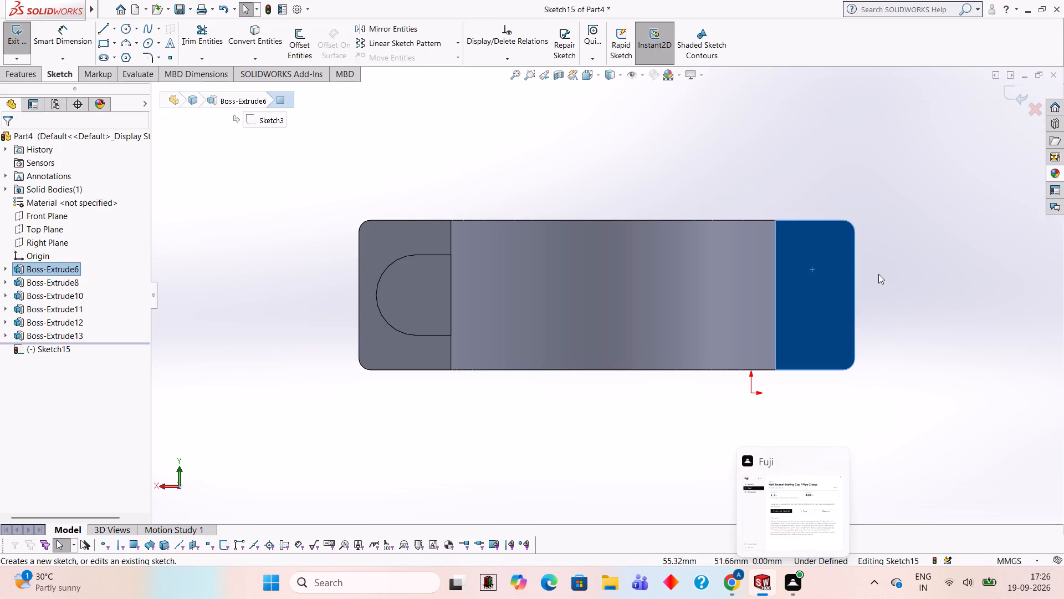
Draw a 15 mm vertical line down the arch edge from the upper corner where the tab meets the arch.
{"action": "left_click", "coordinate": [106, 24]}
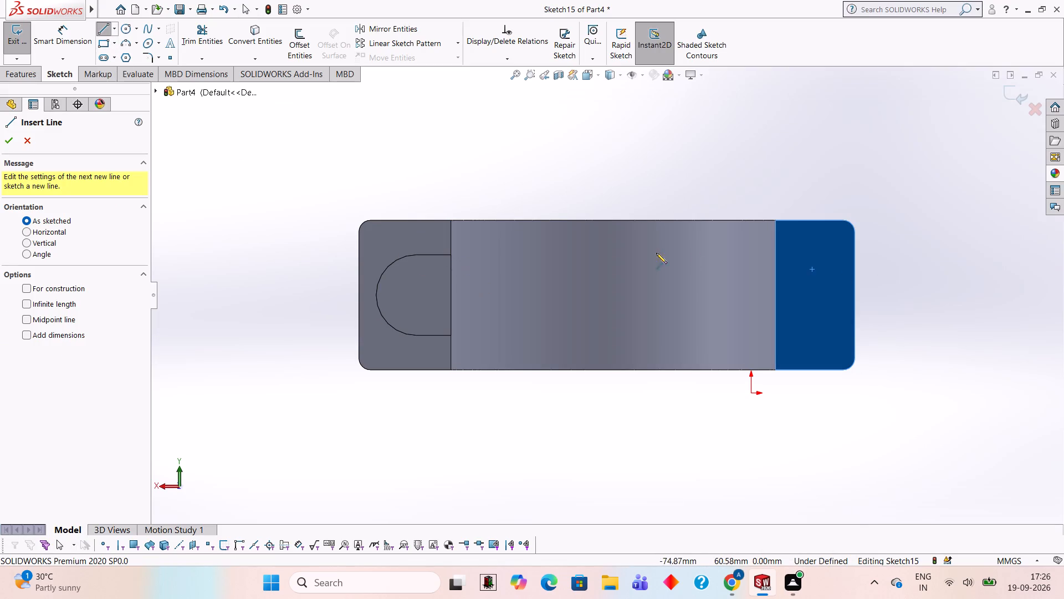
{"action": "left_click", "coordinate": [775, 219]}
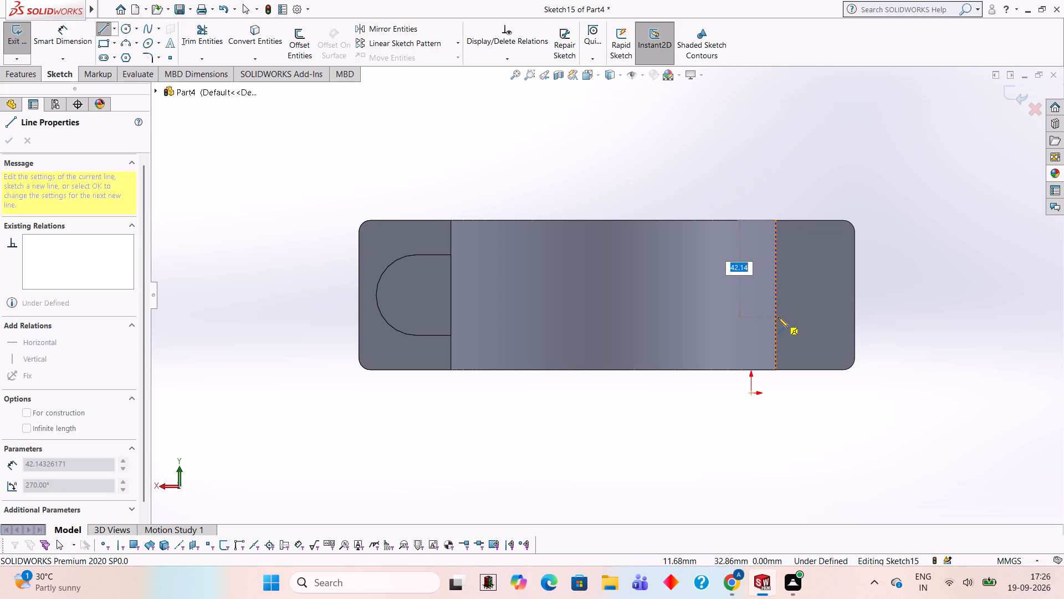
{"action": "type", "text": "15"}
{"action": "key", "text": "Return"}
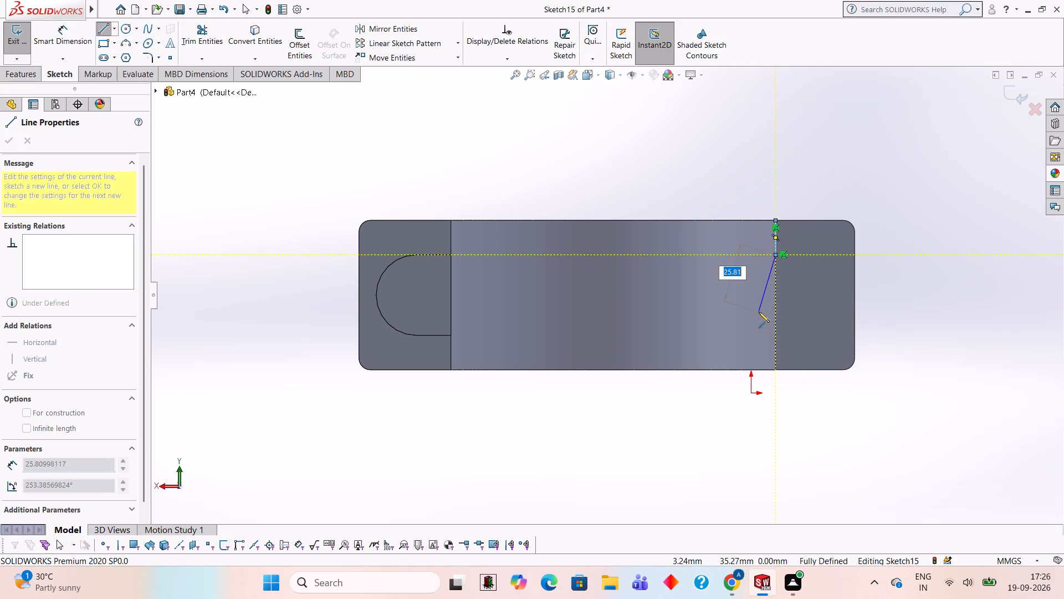
{"action": "key", "text": "Escape"}
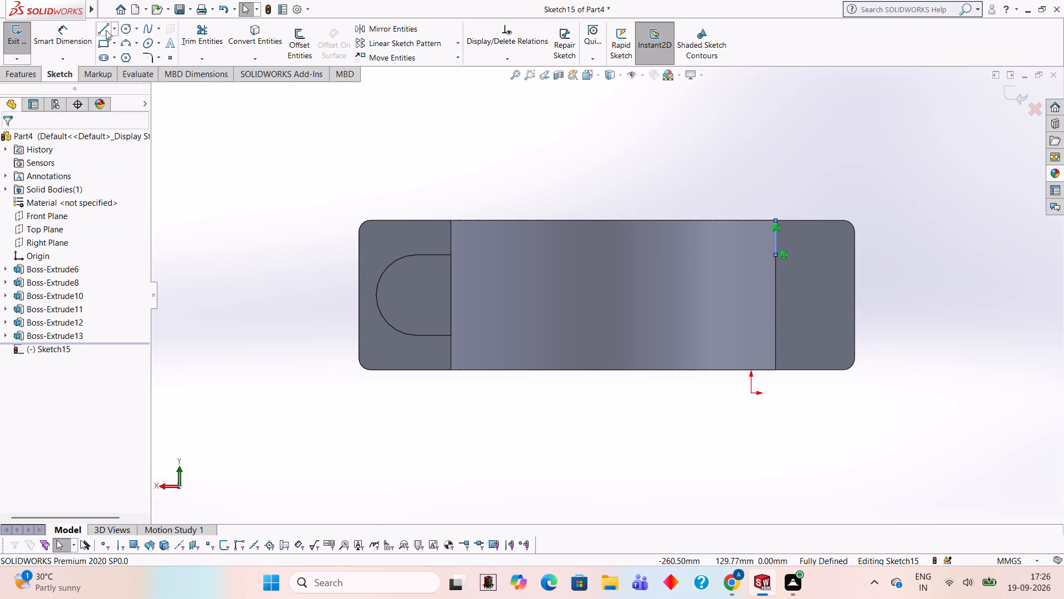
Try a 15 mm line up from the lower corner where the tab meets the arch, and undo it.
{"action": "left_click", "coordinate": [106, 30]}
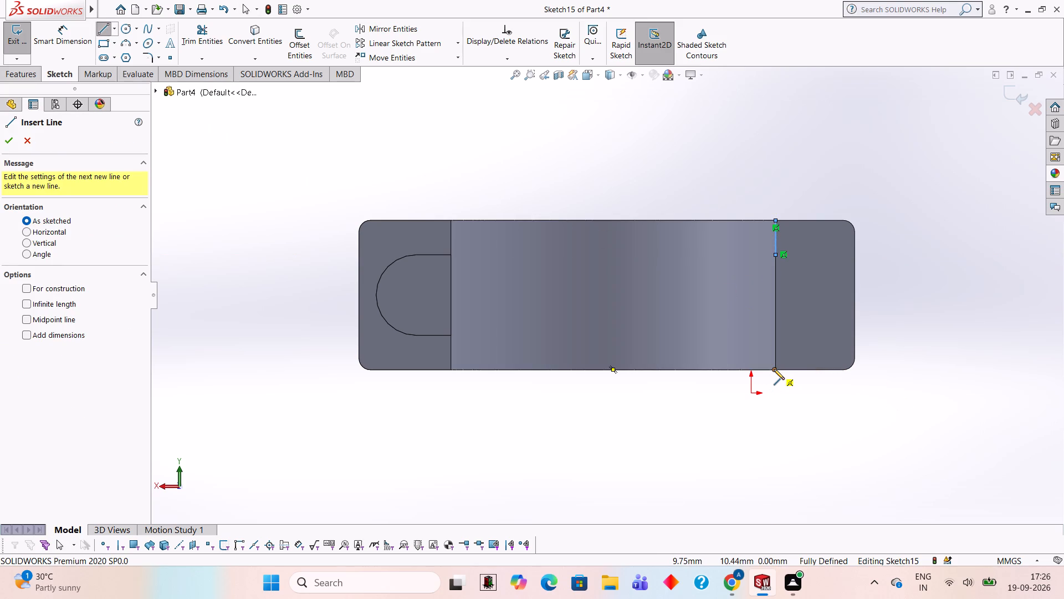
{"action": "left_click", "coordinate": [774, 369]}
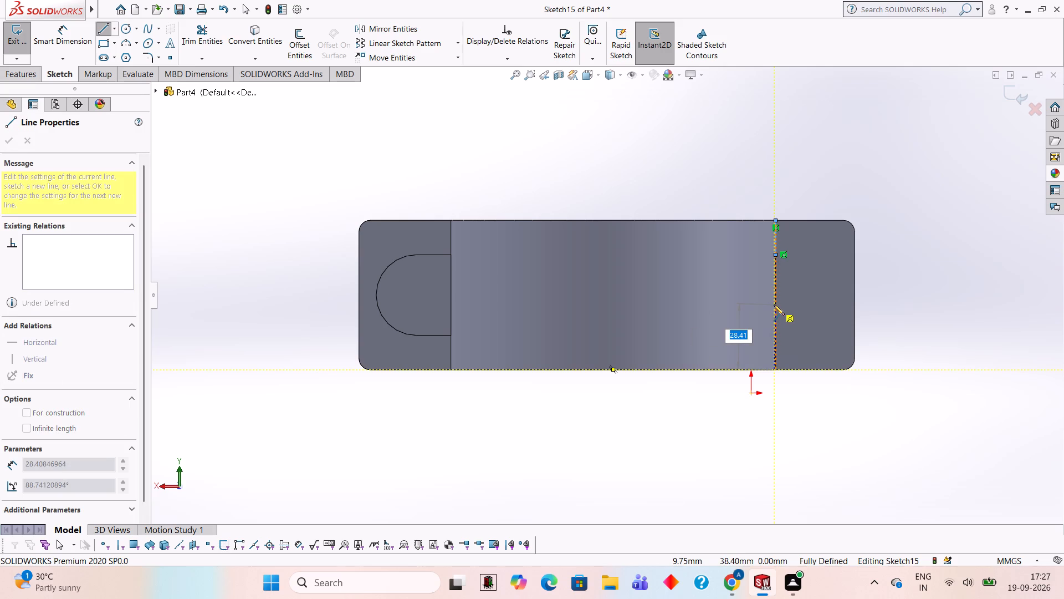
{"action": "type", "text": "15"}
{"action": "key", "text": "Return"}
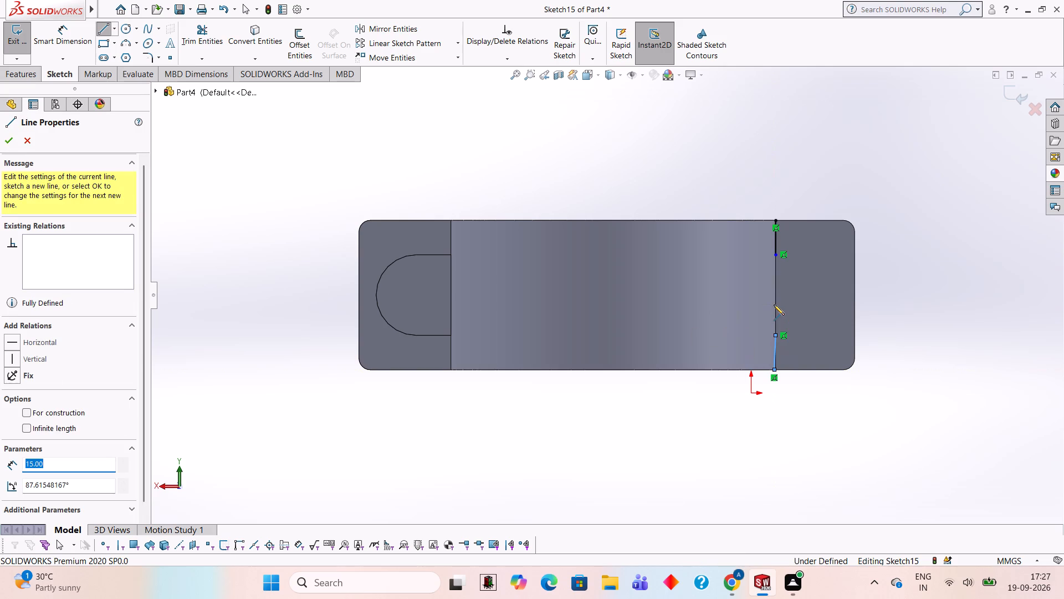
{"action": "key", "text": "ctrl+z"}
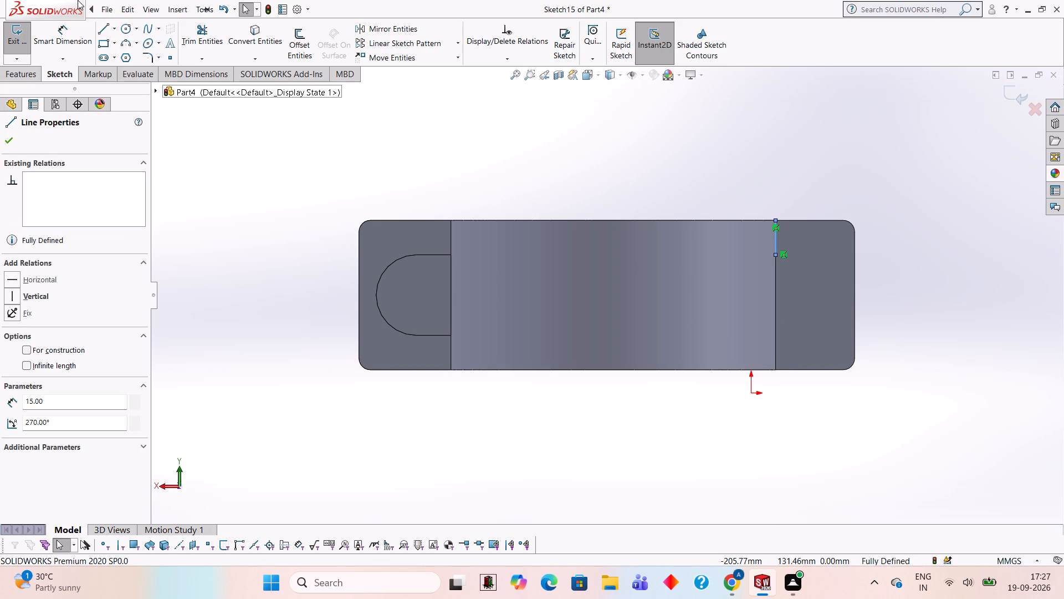
Draw a 15 mm vertical line up the arch edge from the lower corner where the tab meets the arch.
{"action": "left_click", "coordinate": [104, 27]}
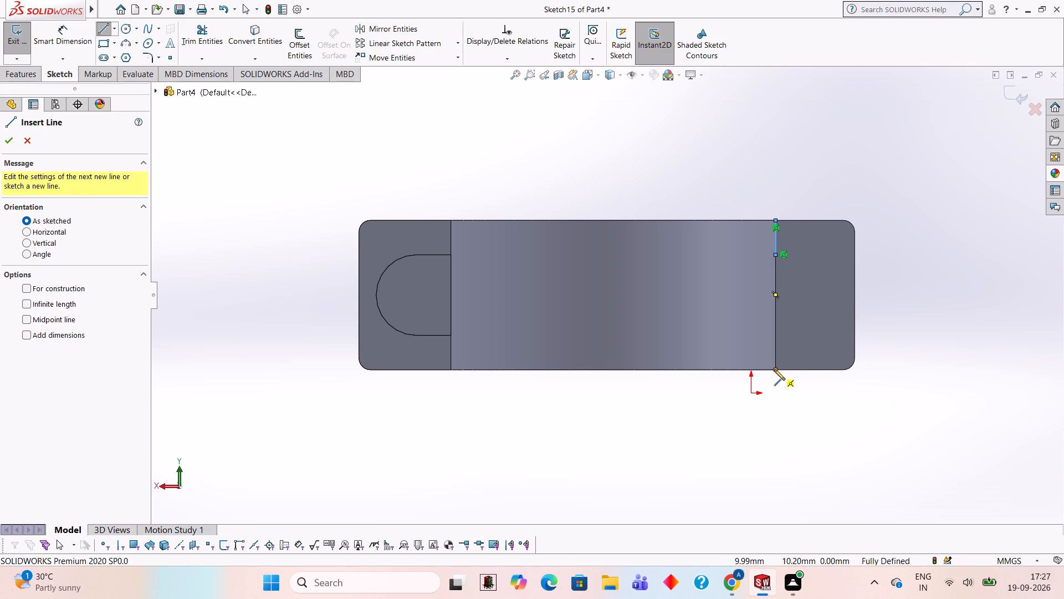
{"action": "left_click", "coordinate": [774, 369]}
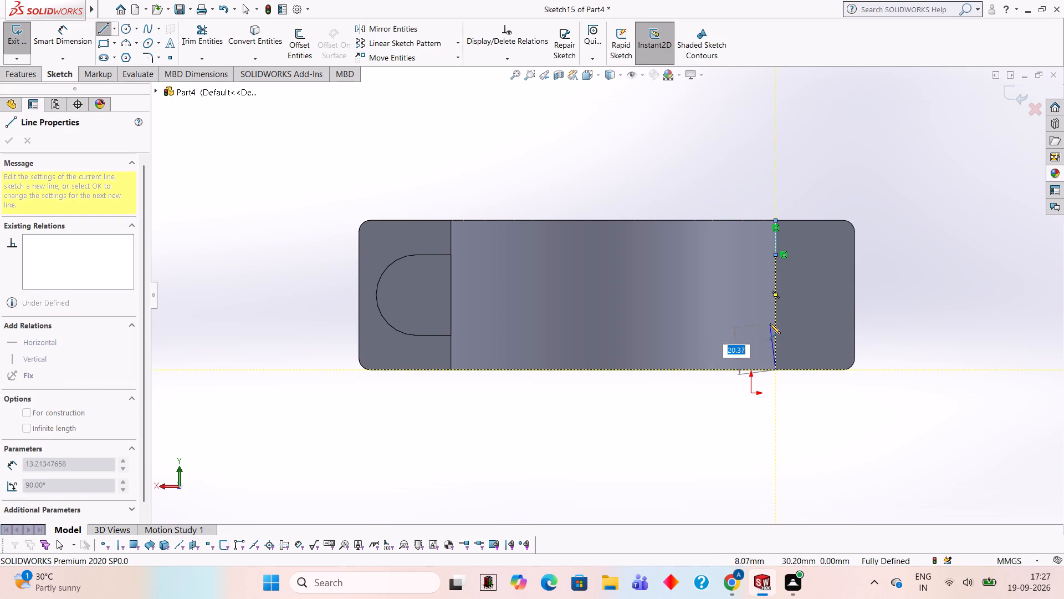
{"action": "type", "text": "15"}
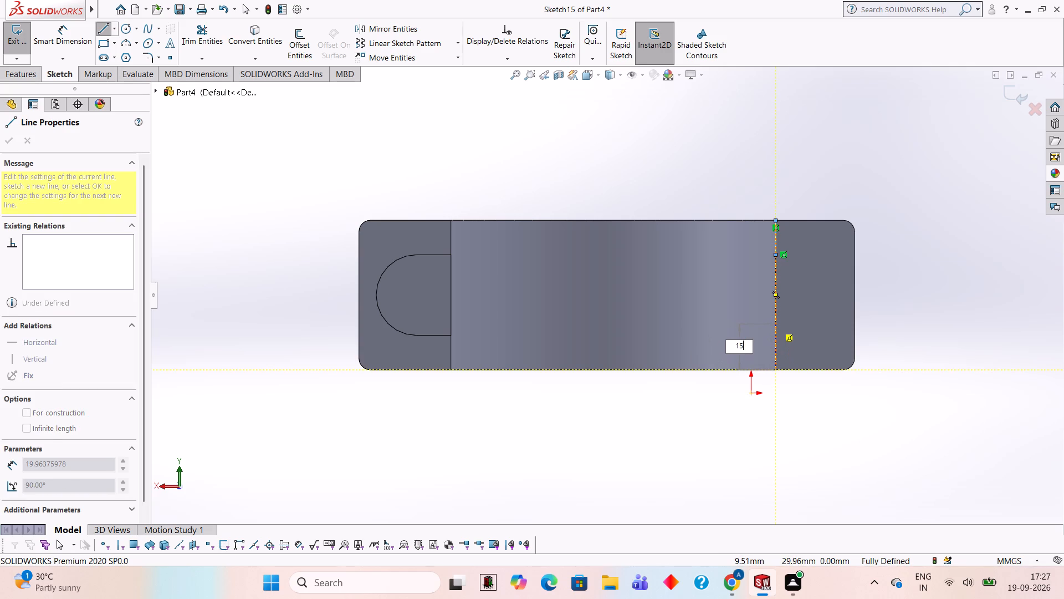
{"action": "key", "text": "Return"}
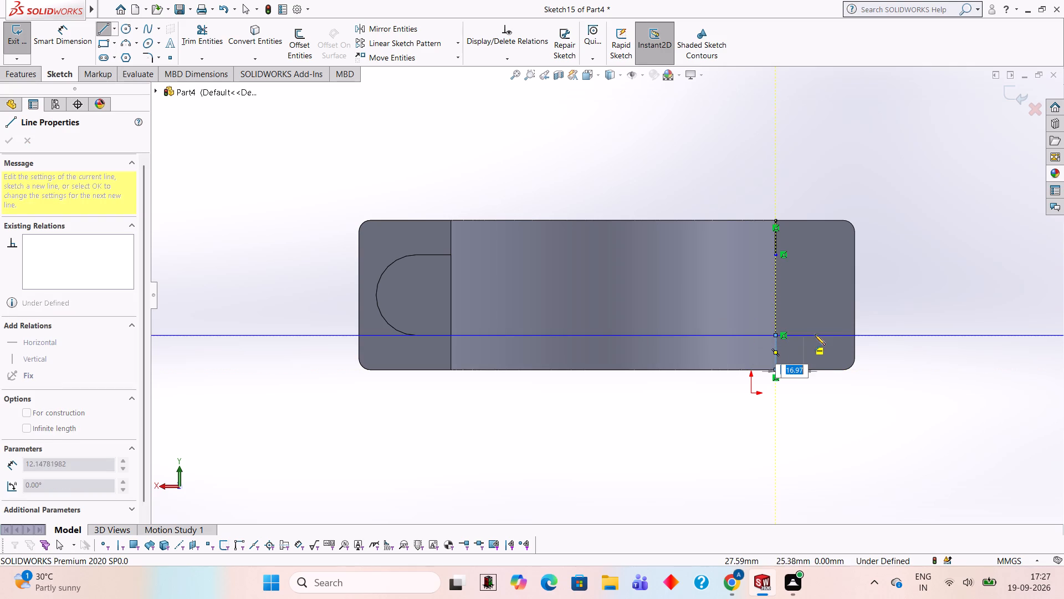
Continue with a 15 mm horizontal line onto the tab, a 35 mm vertical line, and a 15 mm horizontal line back to the upper line's end.
{"action": "type", "text": "15."}
{"action": "key", "text": "Delete"}
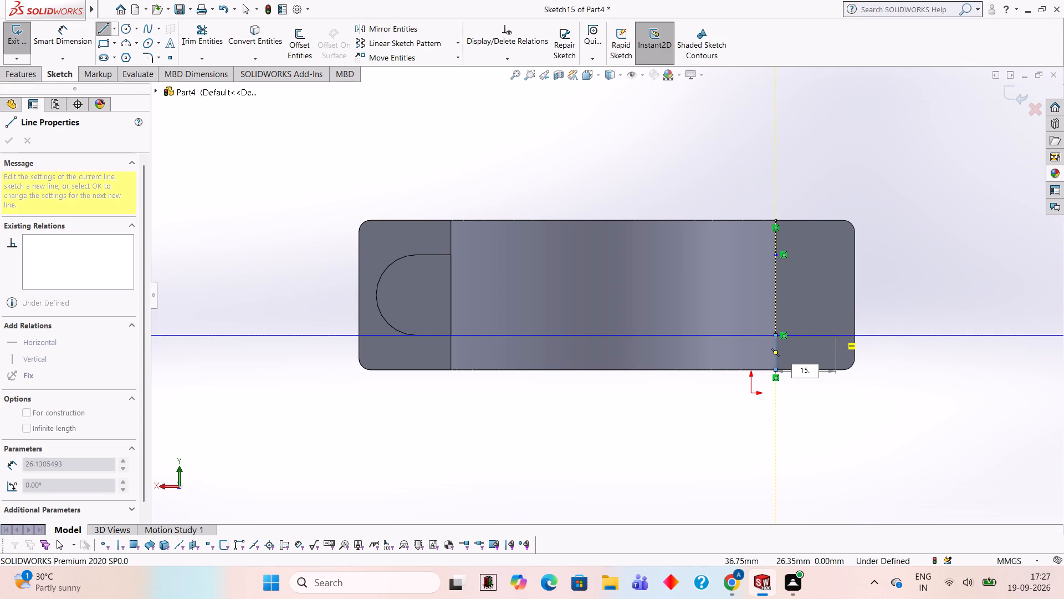
{"action": "key", "text": "BackSpace"}
{"action": "key", "text": "Return"}
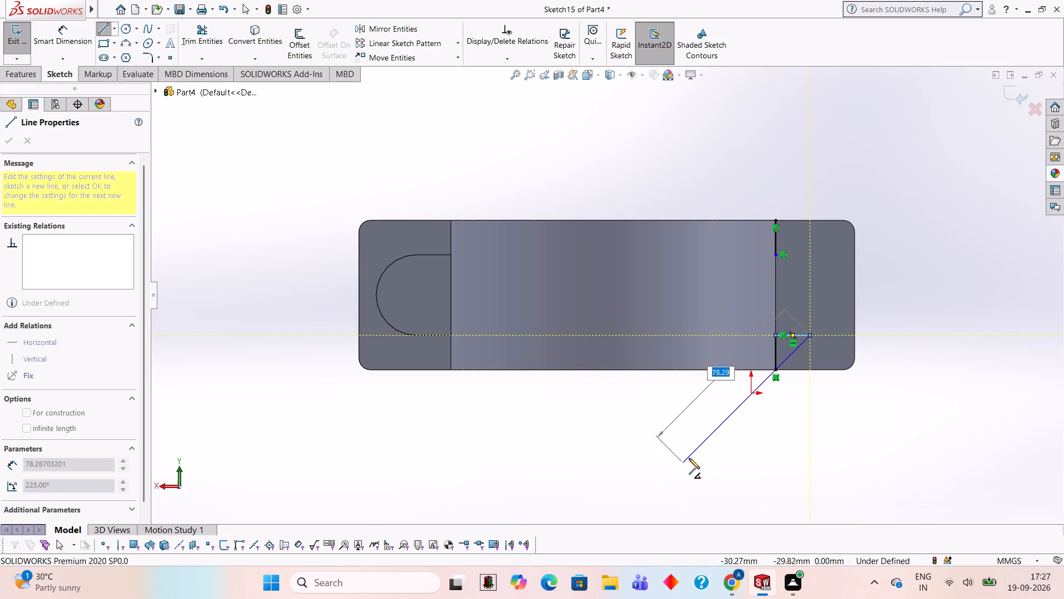
{"action": "left_click", "coordinate": [809, 254]}
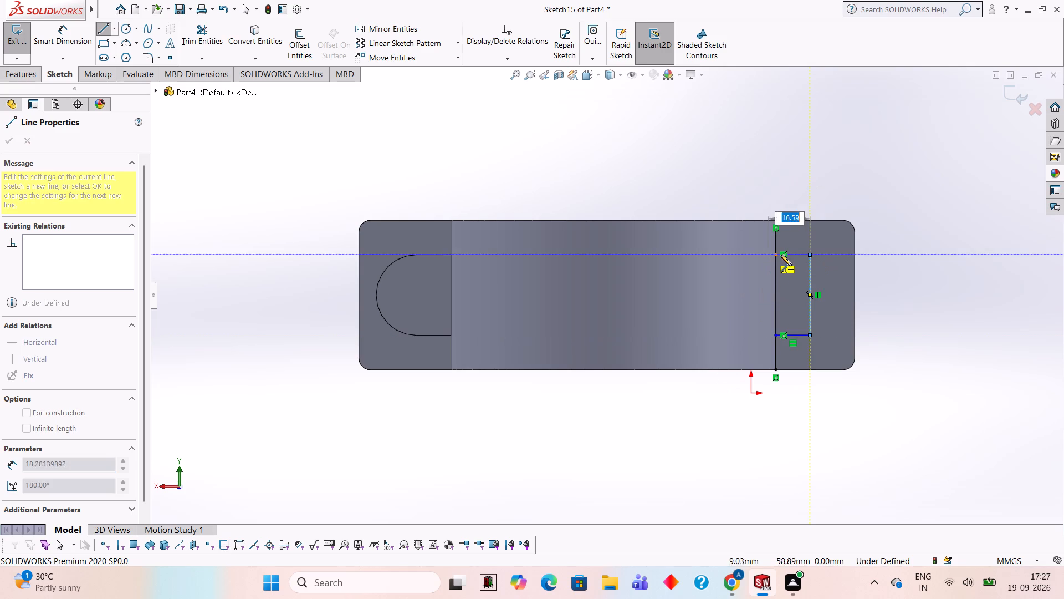
{"action": "left_click", "coordinate": [776, 253]}
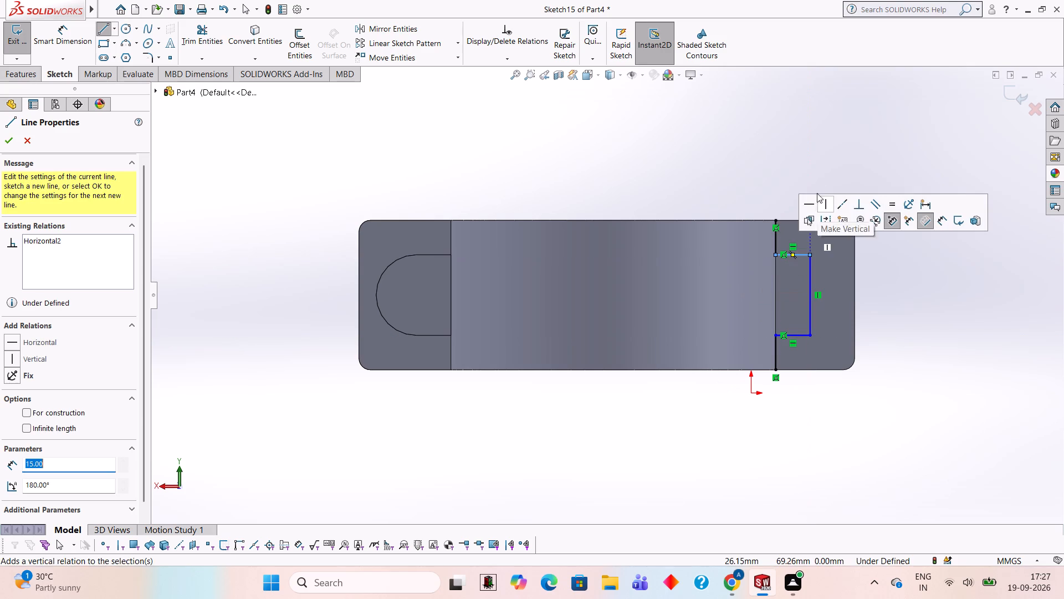
{"action": "key", "text": "Escape"}
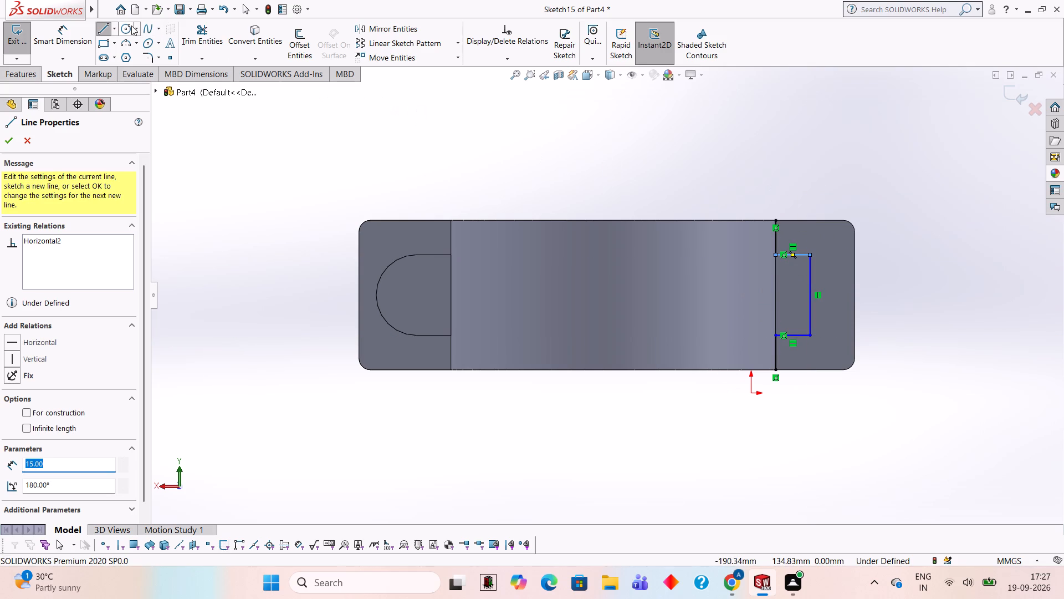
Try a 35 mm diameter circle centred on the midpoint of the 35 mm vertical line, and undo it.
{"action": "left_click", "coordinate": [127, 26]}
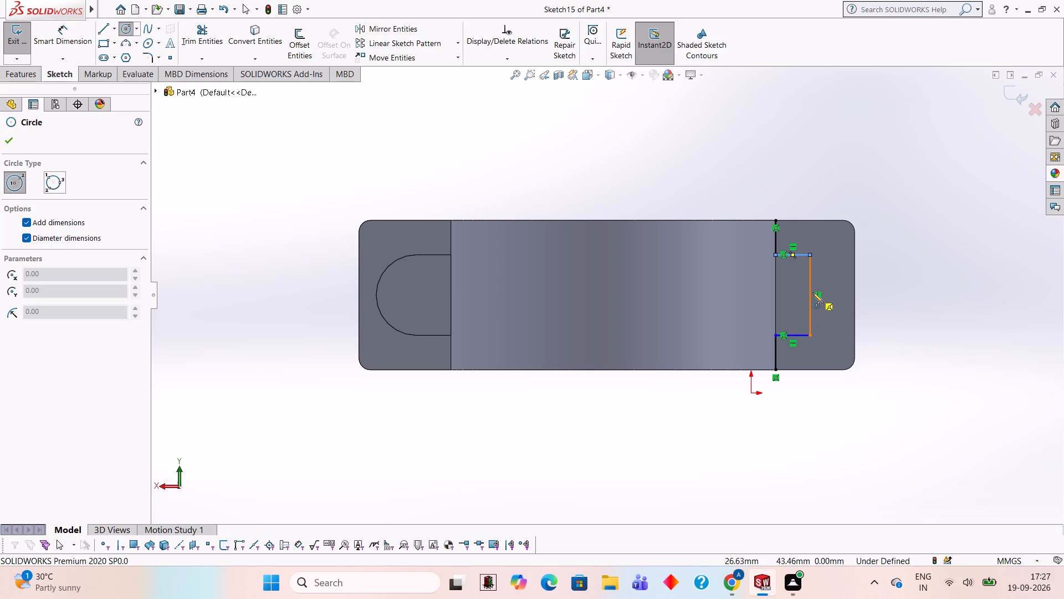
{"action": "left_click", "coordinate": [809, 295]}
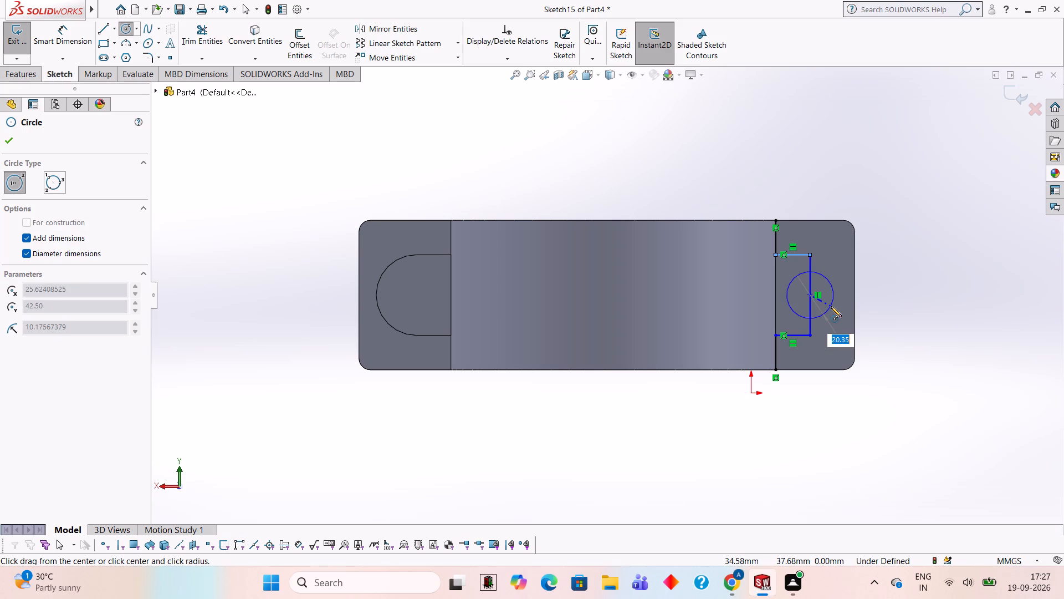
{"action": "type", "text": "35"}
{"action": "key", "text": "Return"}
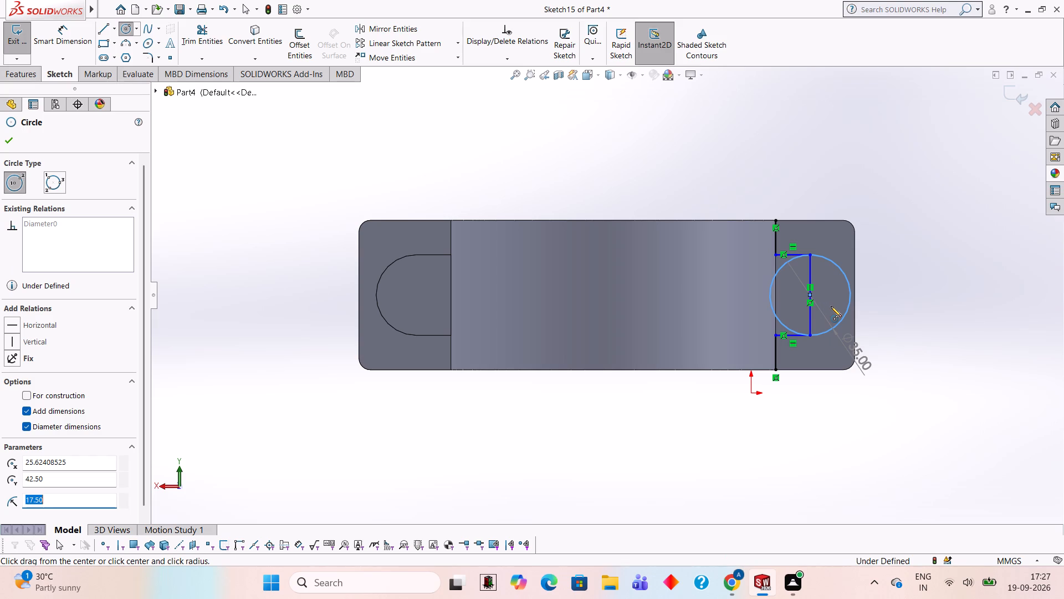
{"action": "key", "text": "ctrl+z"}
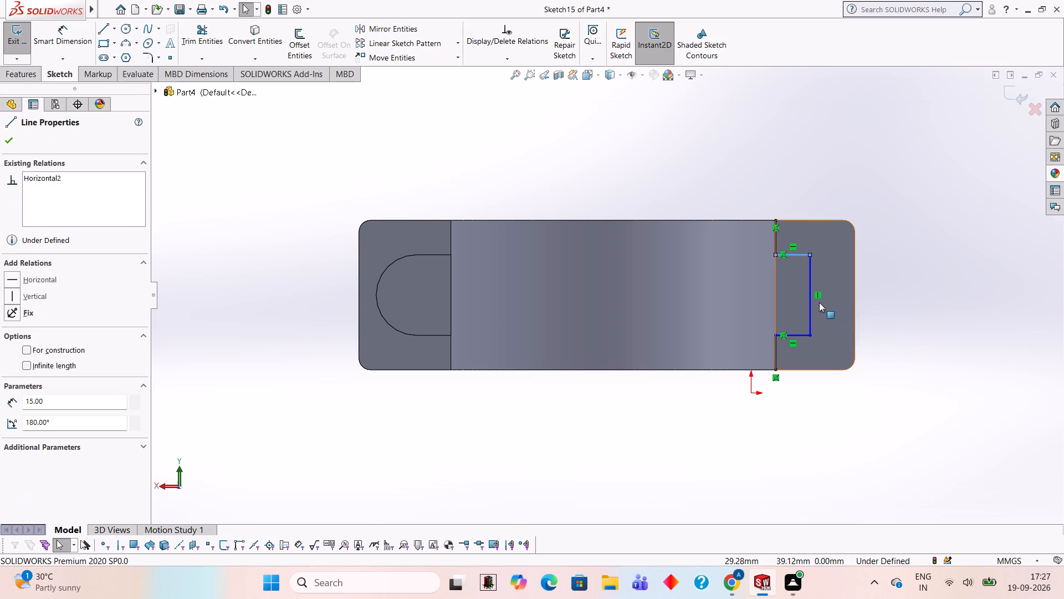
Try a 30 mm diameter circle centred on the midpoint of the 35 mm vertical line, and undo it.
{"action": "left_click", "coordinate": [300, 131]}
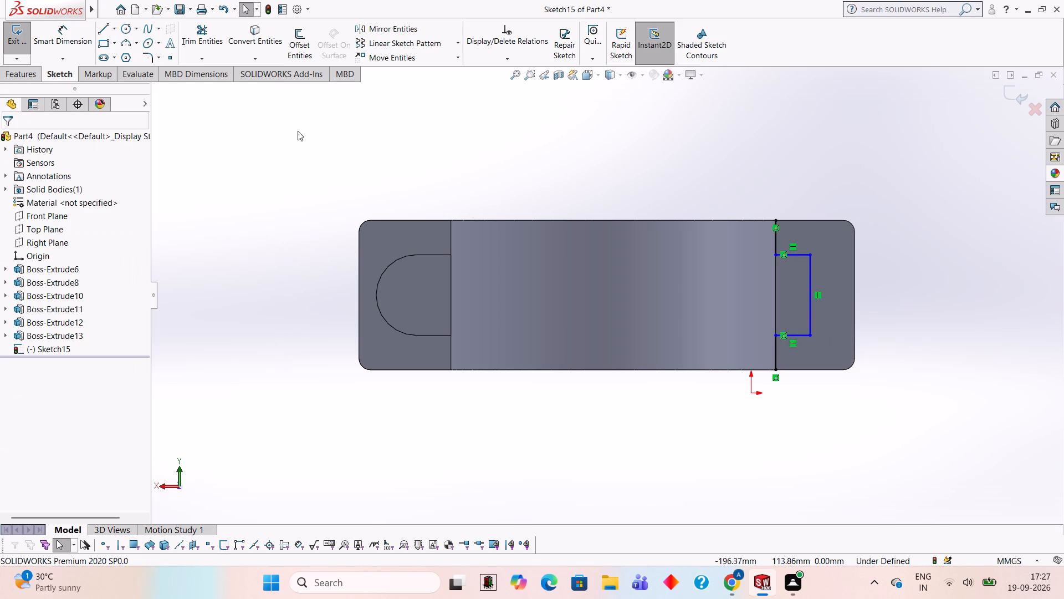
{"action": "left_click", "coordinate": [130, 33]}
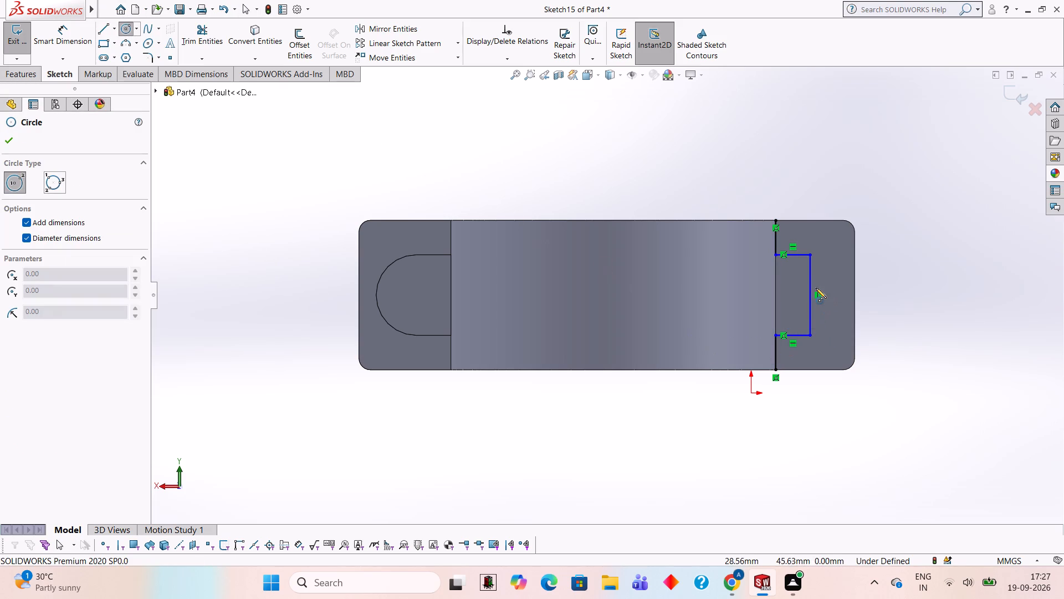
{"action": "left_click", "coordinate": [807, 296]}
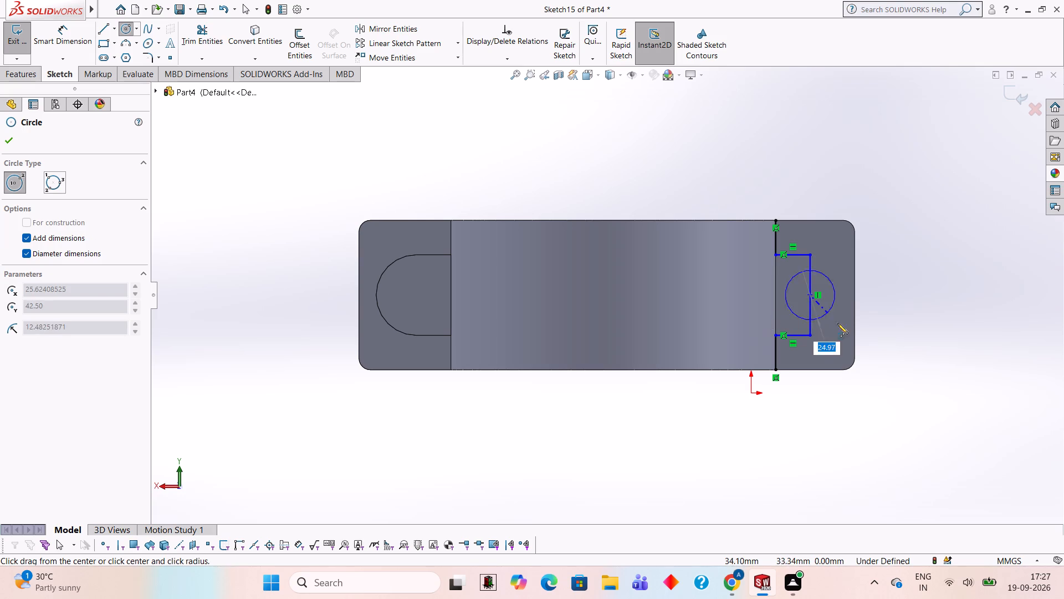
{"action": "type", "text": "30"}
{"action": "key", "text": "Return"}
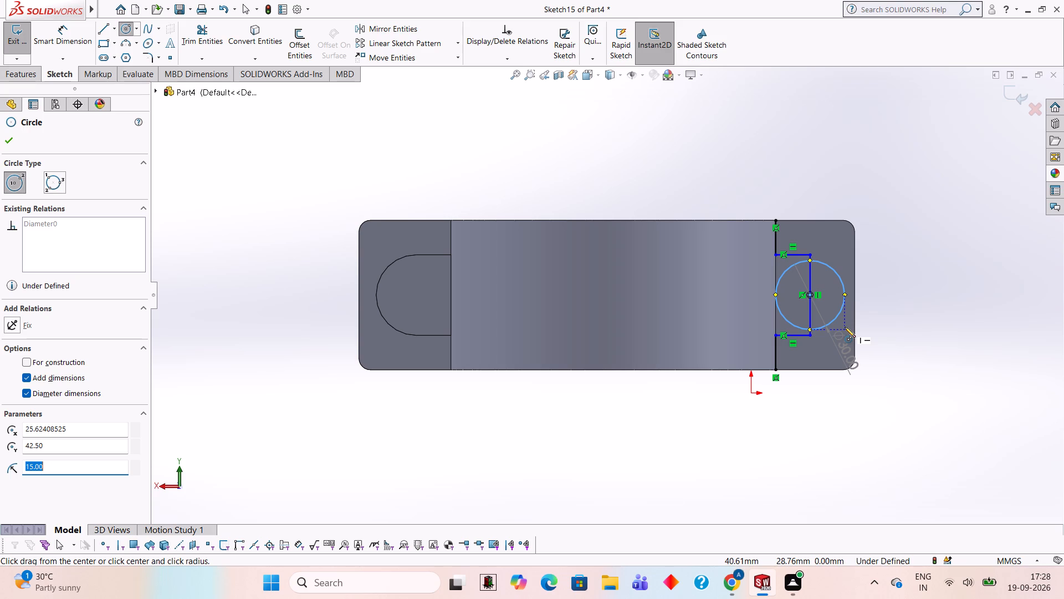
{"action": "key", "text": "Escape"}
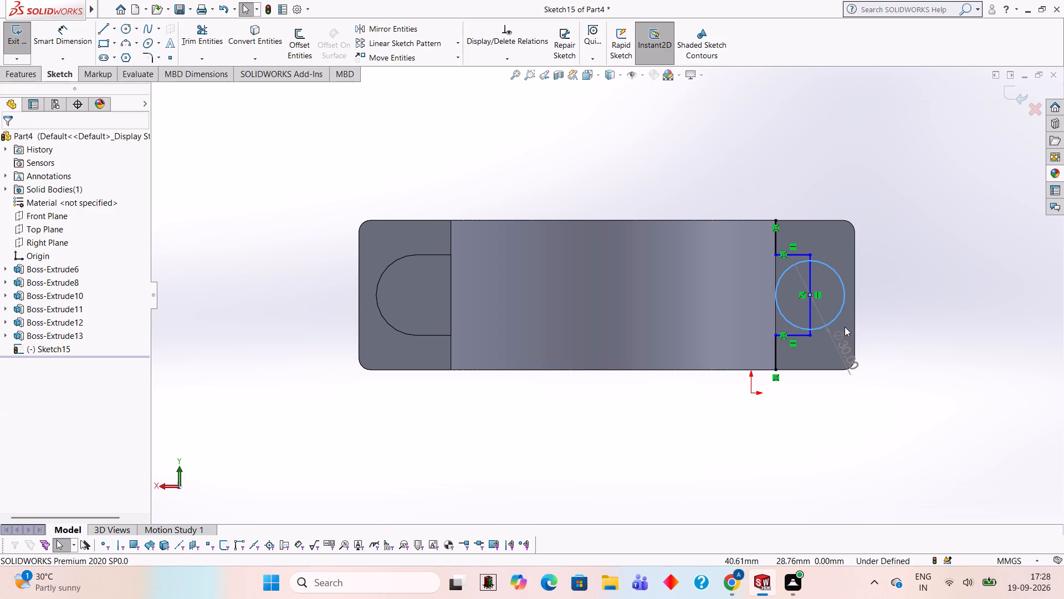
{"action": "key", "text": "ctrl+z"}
Undo the two 15 mm horizontal lines and the 35 mm vertical line on the tab, keeping the lines along the arch edge.
{"action": "key", "text": "ctrl+z"}
{"action": "key", "text": "ctrl+z"}
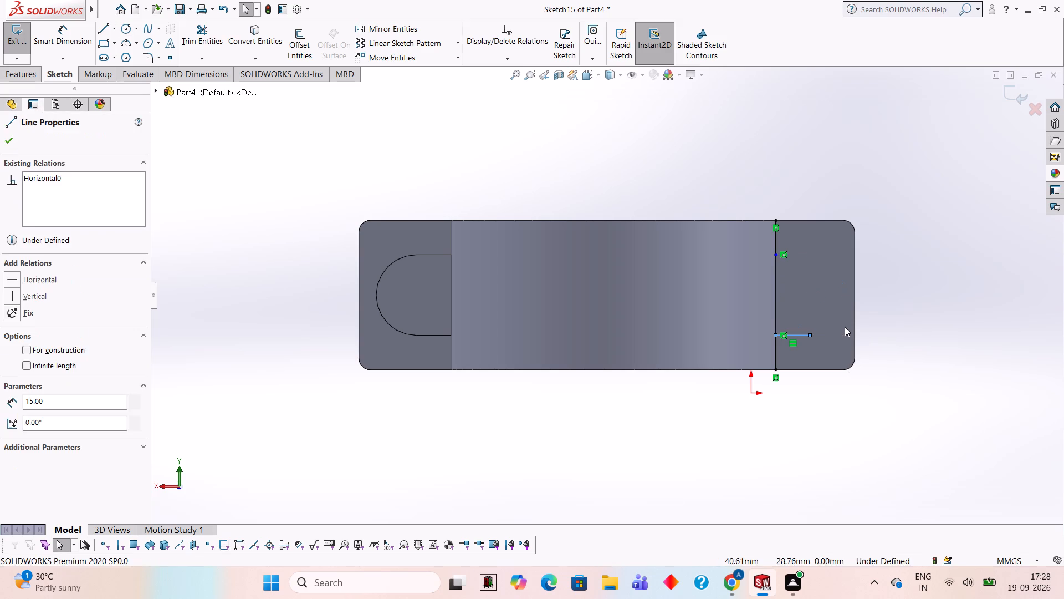
{"action": "key", "text": "ctrl+z"}
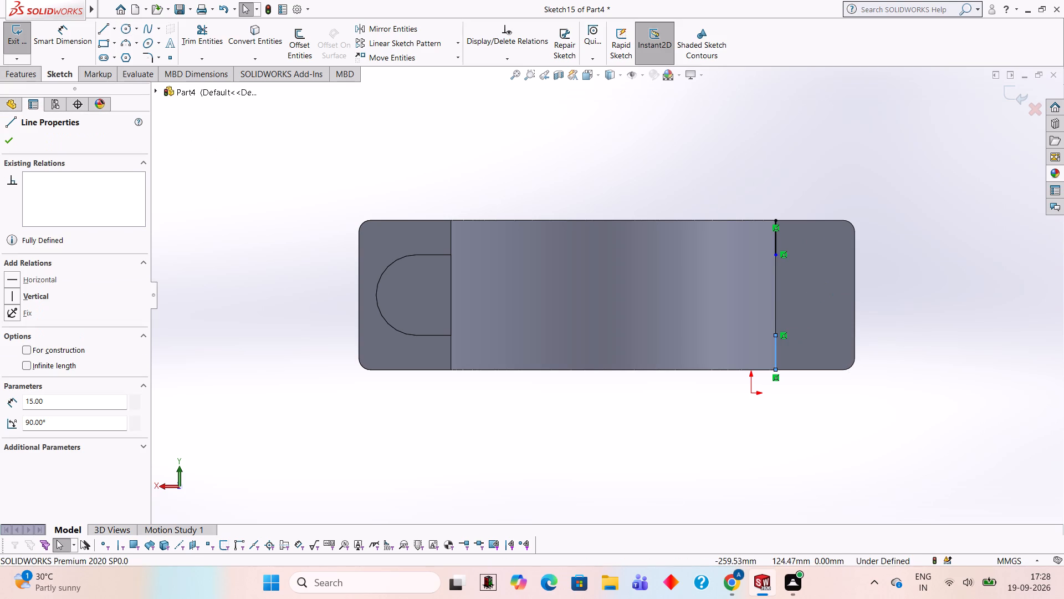
From the upper edge line's end, draw a 10 mm horizontal line, a 35 mm vertical line, and a 10 mm line back to the lower edge line.
{"action": "left_click", "coordinate": [108, 27]}
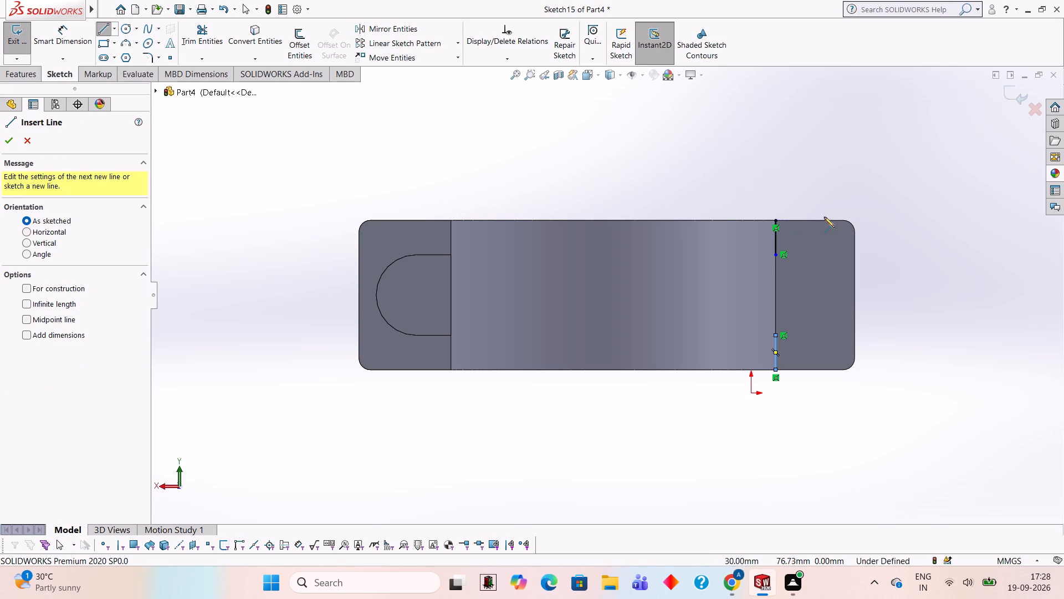
{"action": "left_click", "coordinate": [775, 257]}
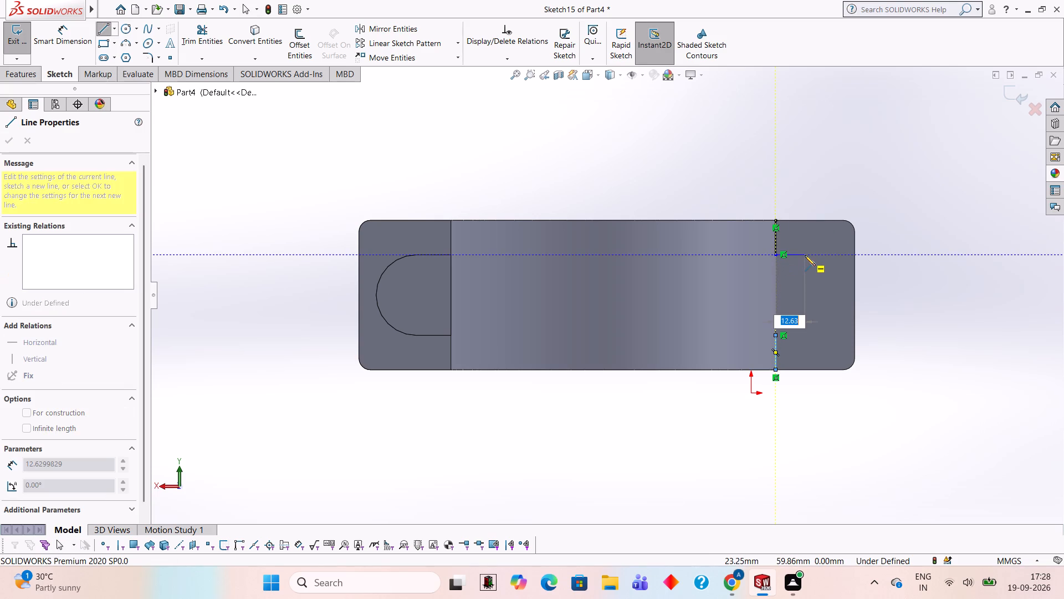
{"action": "type", "text": "10"}
{"action": "key", "text": "Return"}
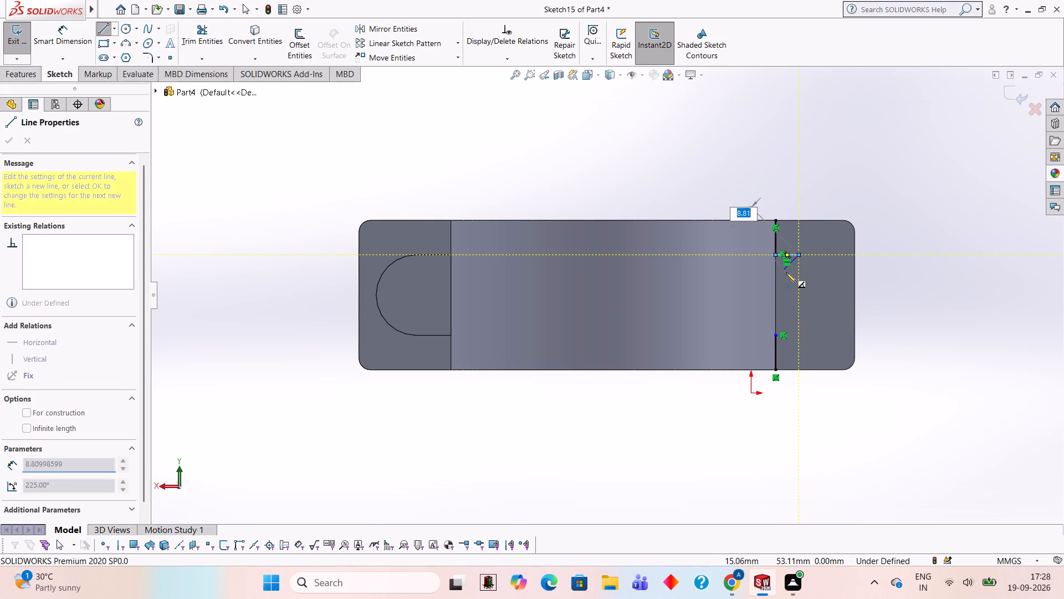
{"action": "left_click", "coordinate": [797, 335]}
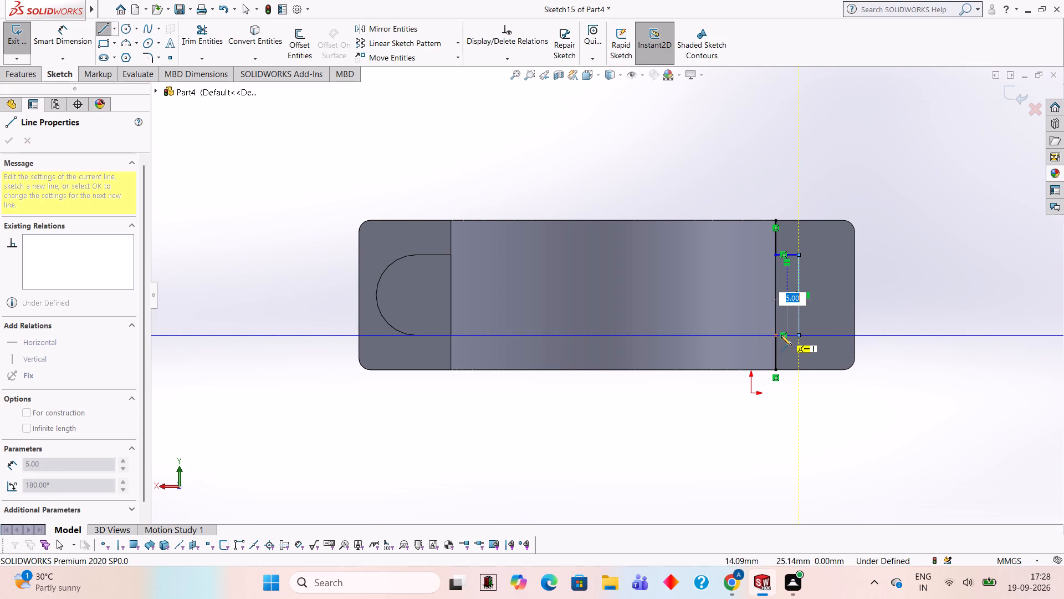
{"action": "left_click", "coordinate": [776, 336]}
{"action": "key", "text": "Escape"}
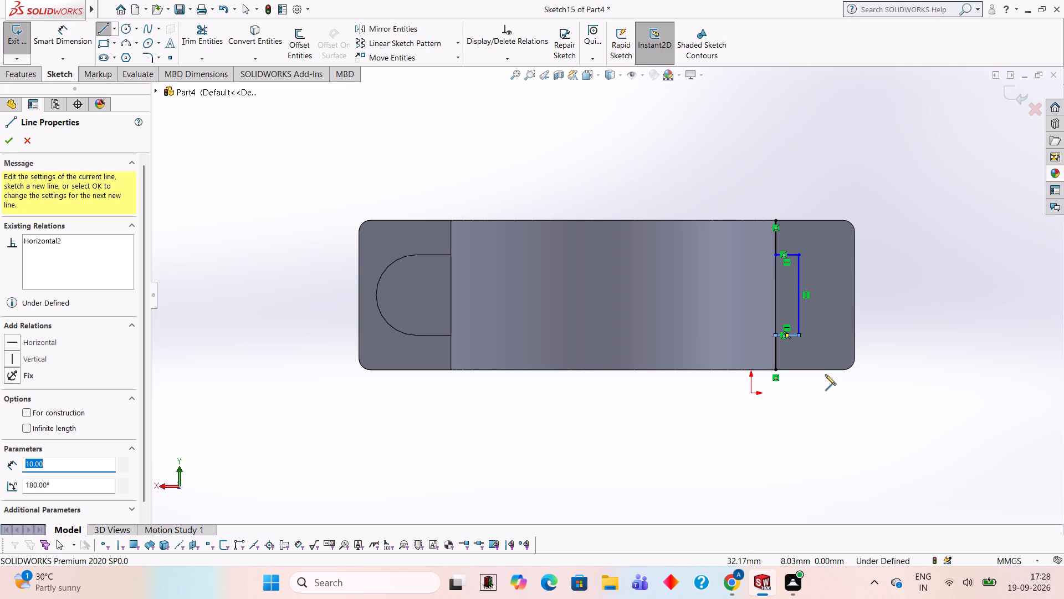
Draw a 35 mm diameter circle centred on the midpoint of the new 35 mm vertical line.
{"action": "left_click", "coordinate": [125, 31]}
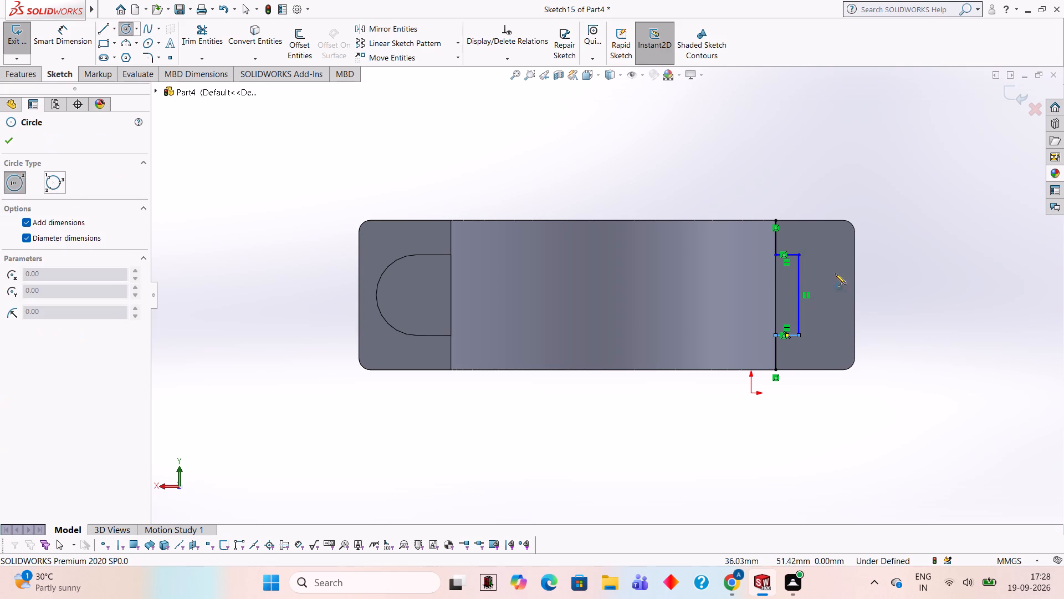
{"action": "left_click", "coordinate": [799, 297]}
{"action": "type", "text": "35"}
{"action": "key", "text": "Return"}
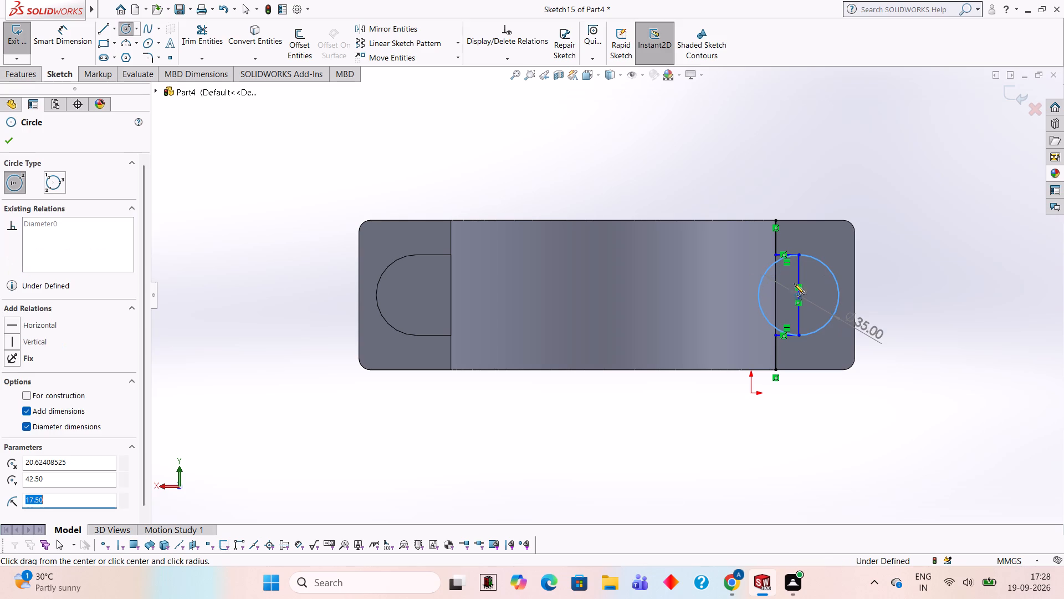
Trim away the circle's arch-side half, the vertical line through its centre, and both 15 mm lines along the arch edge.
{"action": "left_click", "coordinate": [221, 36]}
{"action": "left_click", "coordinate": [761, 283]}
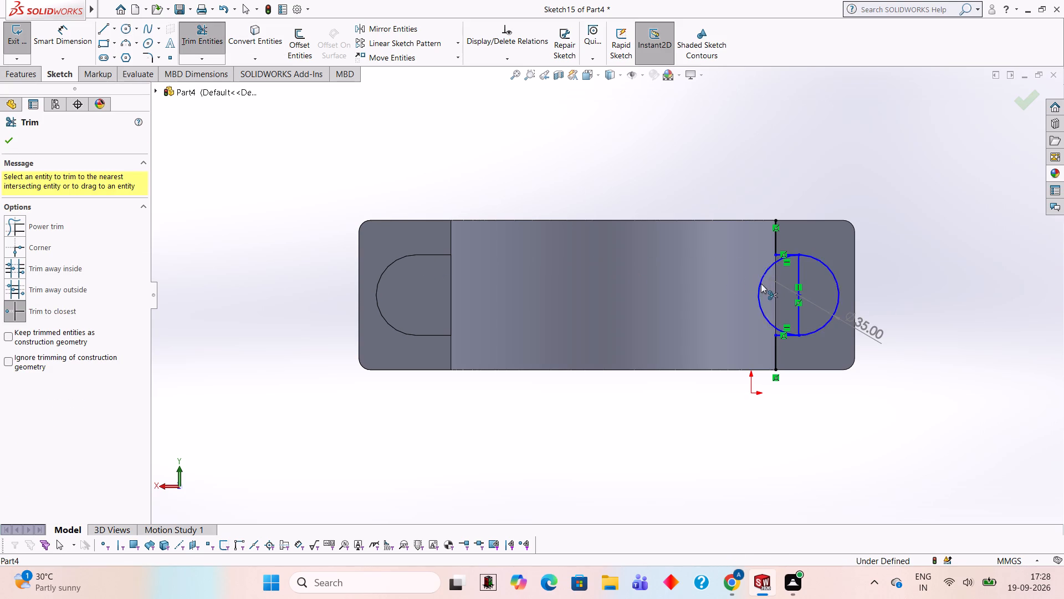
{"action": "left_click", "coordinate": [798, 270]}
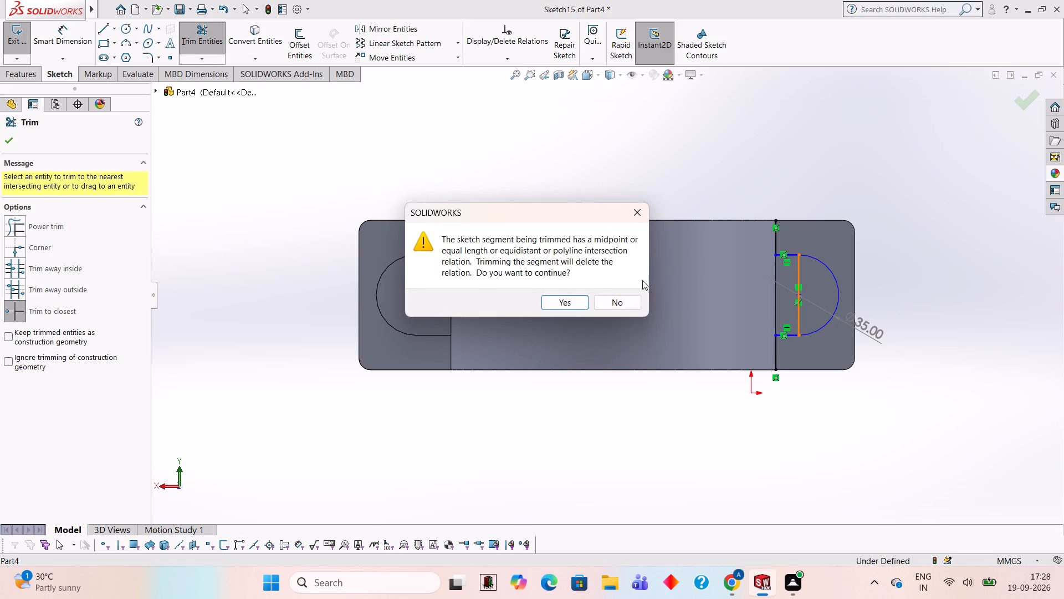
{"action": "left_click", "coordinate": [576, 304]}
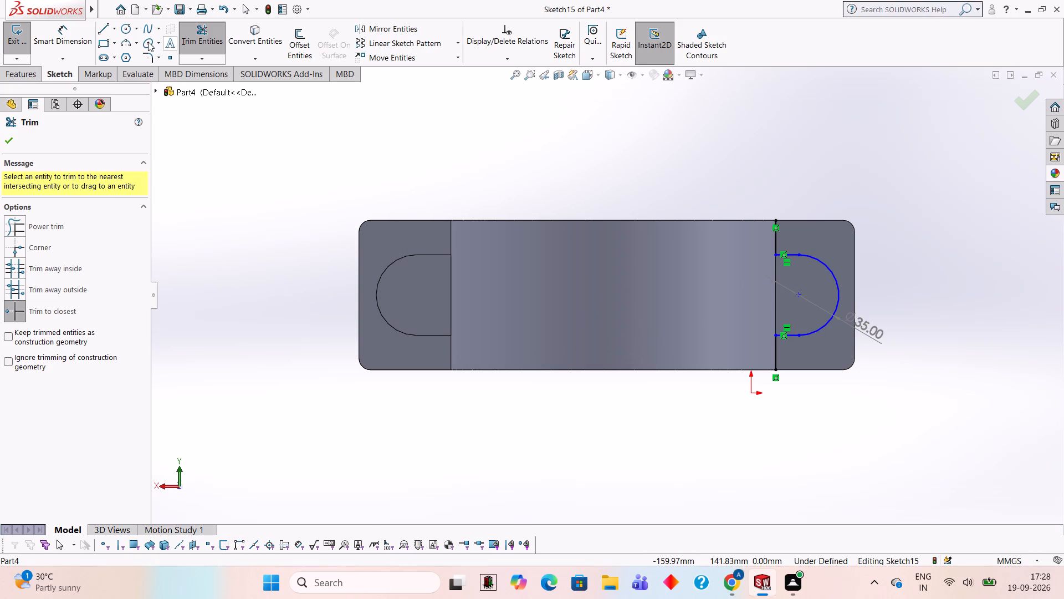
{"action": "left_click", "coordinate": [775, 237]}
{"action": "left_click", "coordinate": [776, 344]}
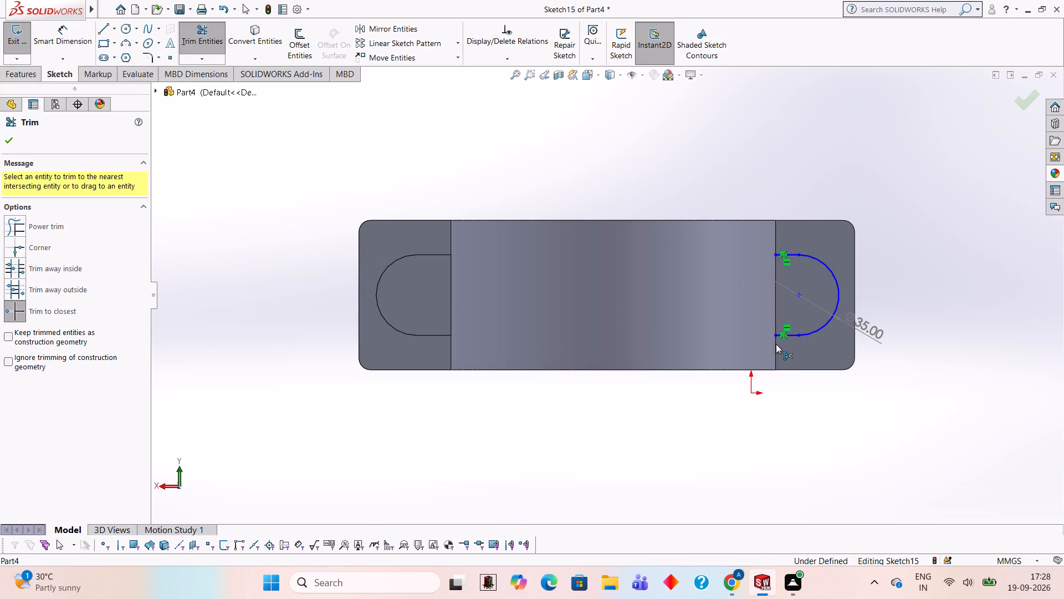
Close the U-shaped profile with a 35 mm vertical line along the arch edge between its two open ends.
{"action": "left_click", "coordinate": [101, 26]}
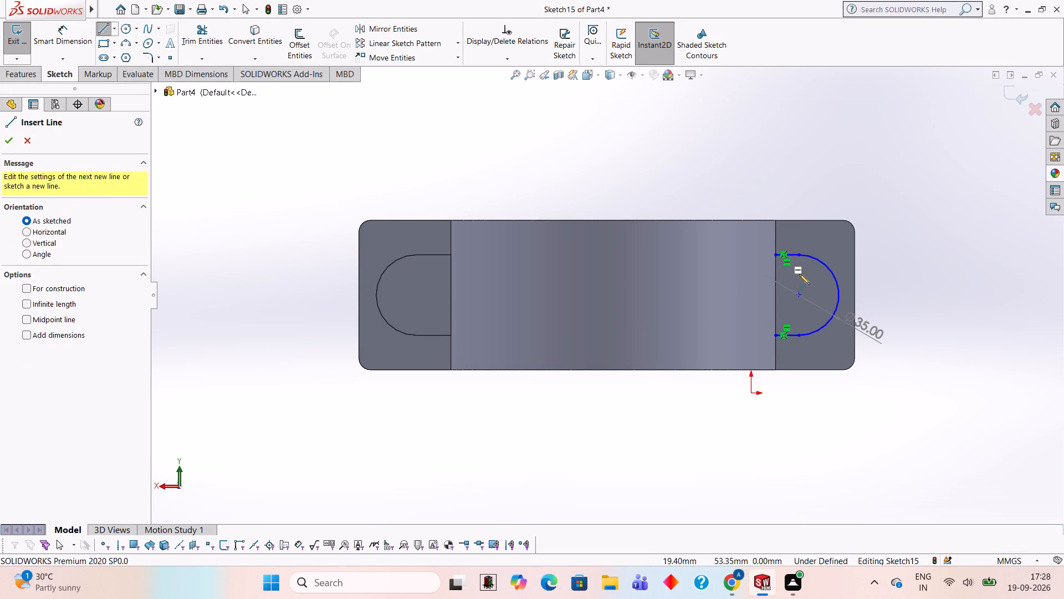
{"action": "left_click", "coordinate": [774, 255]}
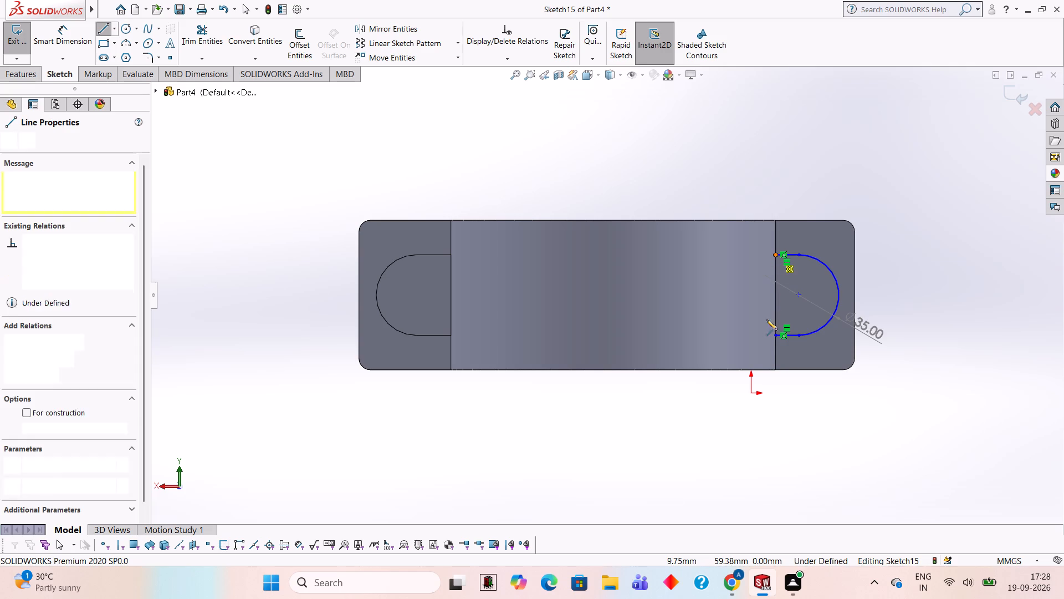
{"action": "left_click", "coordinate": [775, 337]}
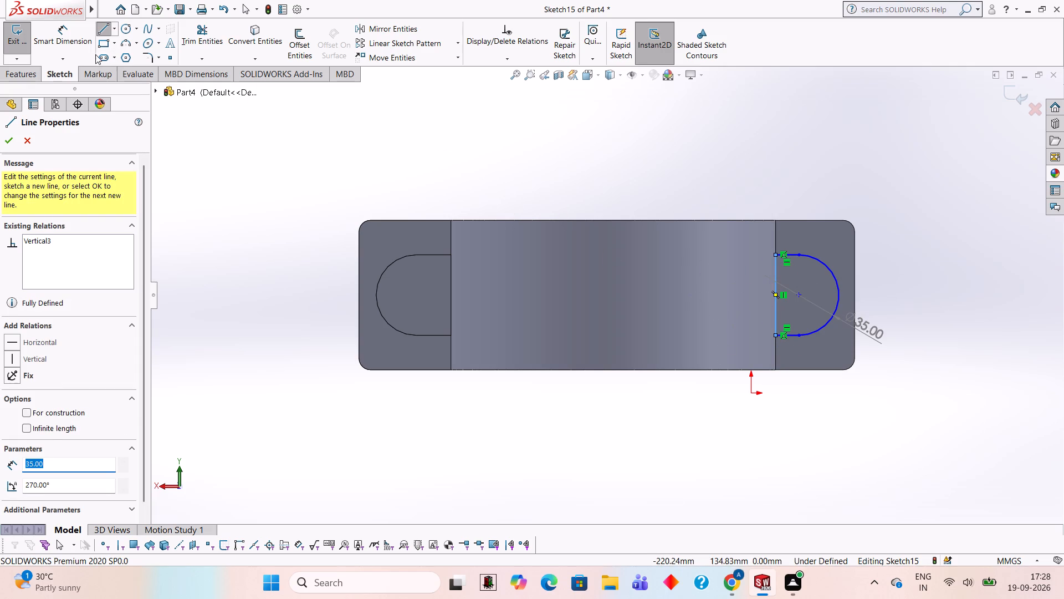
Extrude the closed U-shaped profile as a 10 mm blind boss from the tab face, merged with the body.
{"action": "left_click", "coordinate": [33, 74]}
{"action": "left_click", "coordinate": [33, 47]}
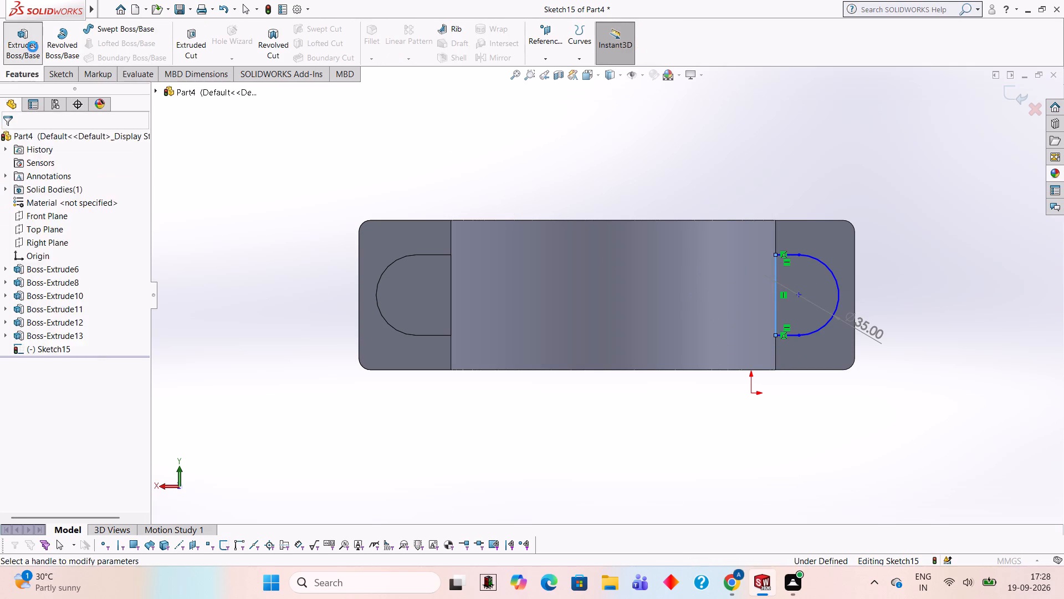
{"action": "middle_click_drag", "start_coordinate": [887, 379], "coordinate": [896, 191]}
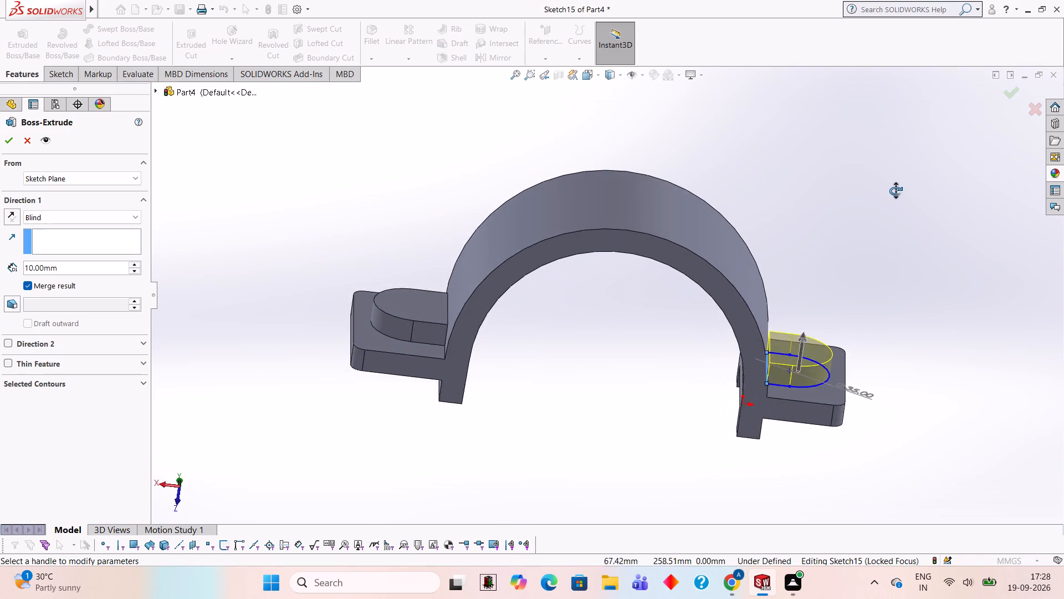
{"action": "middle_click_drag", "start_coordinate": [896, 191], "coordinate": [883, 185]}
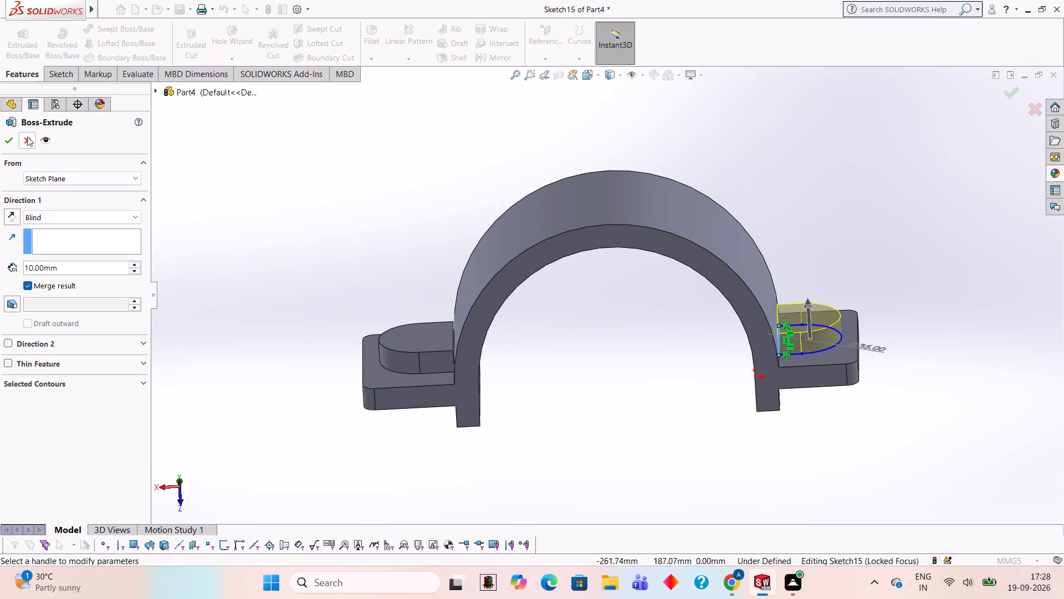
{"action": "left_click", "coordinate": [12, 137]}
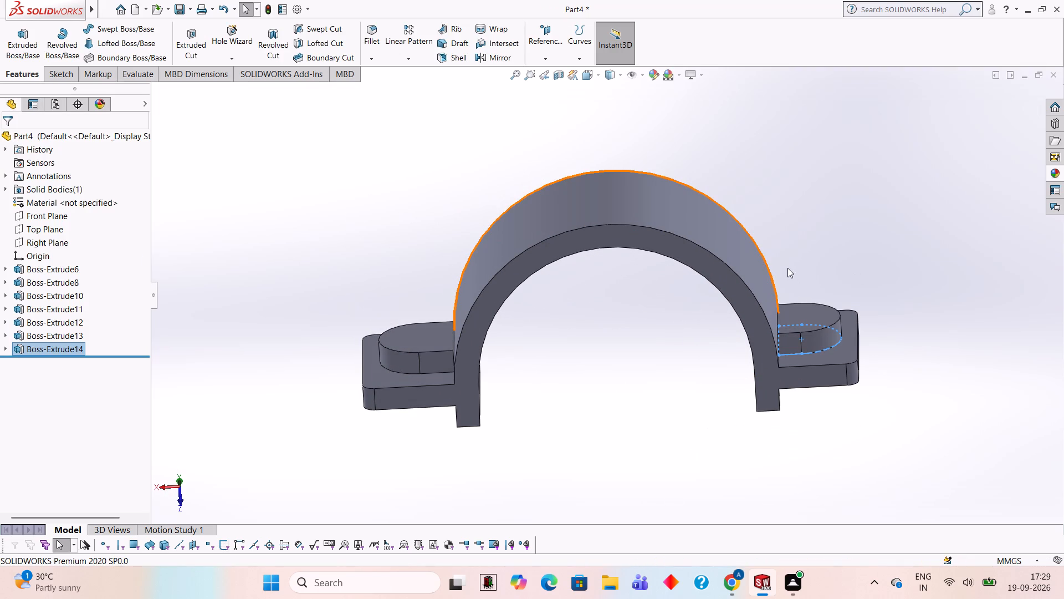
Start a sketch on the top face of the opposite tab's U-shaped boss and draw a 10 mm diameter circle at its rounded end's centre.
{"action": "middle_click_drag", "start_coordinate": [620, 187], "coordinate": [610, 343]}
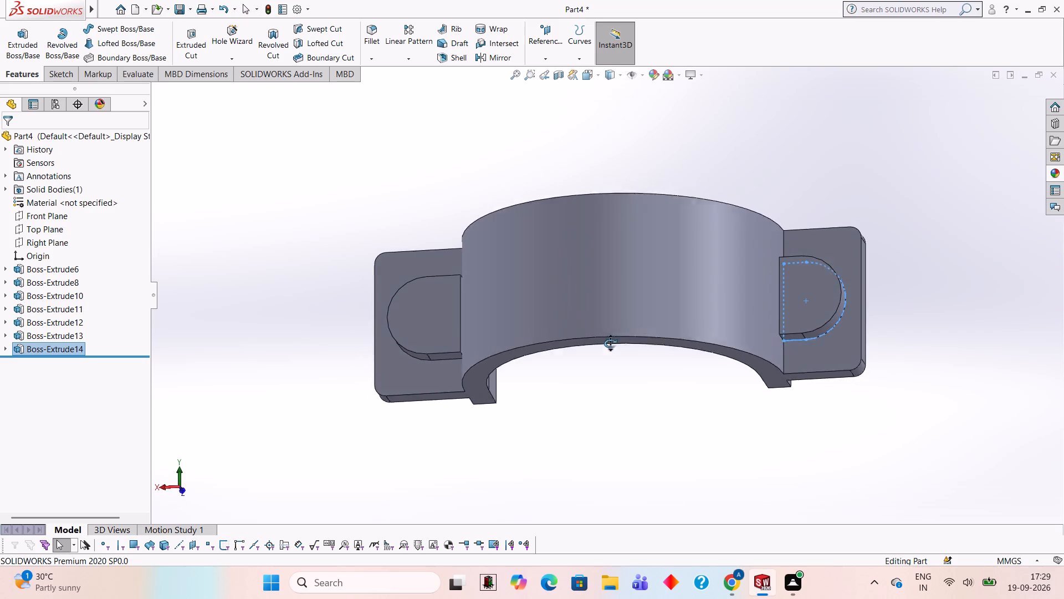
{"action": "middle_click_drag", "start_coordinate": [610, 343], "coordinate": [610, 358]}
{"action": "left_click", "coordinate": [436, 298]}
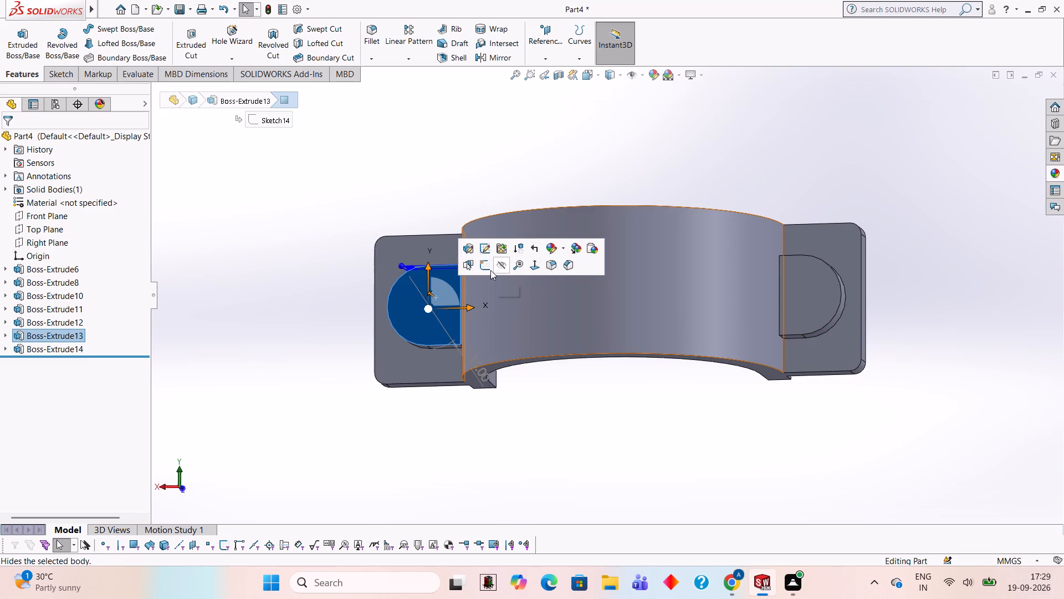
{"action": "left_click", "coordinate": [489, 270]}
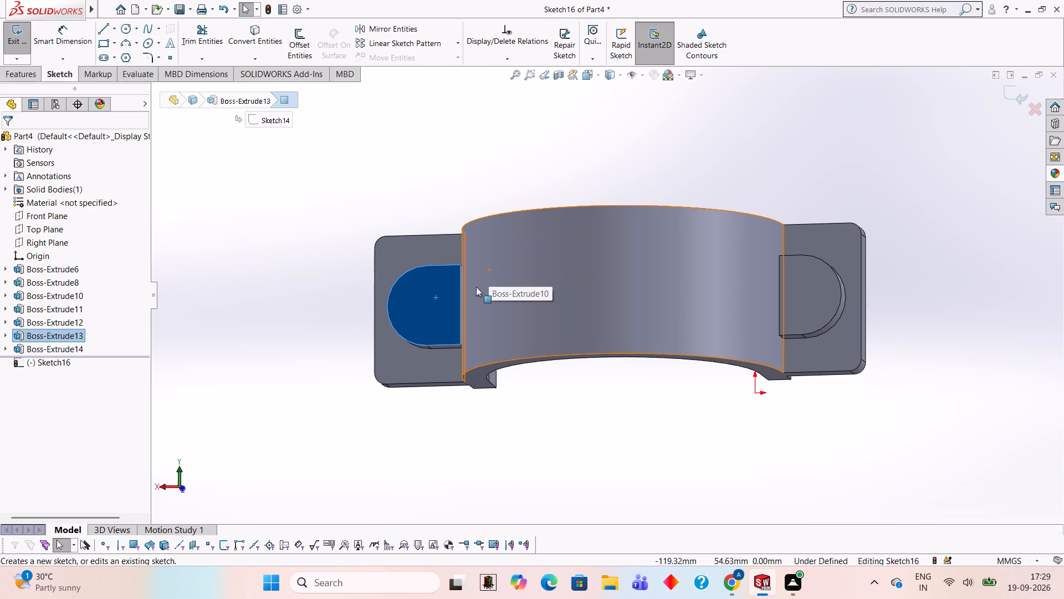
{"action": "key", "text": "ctrl+8"}
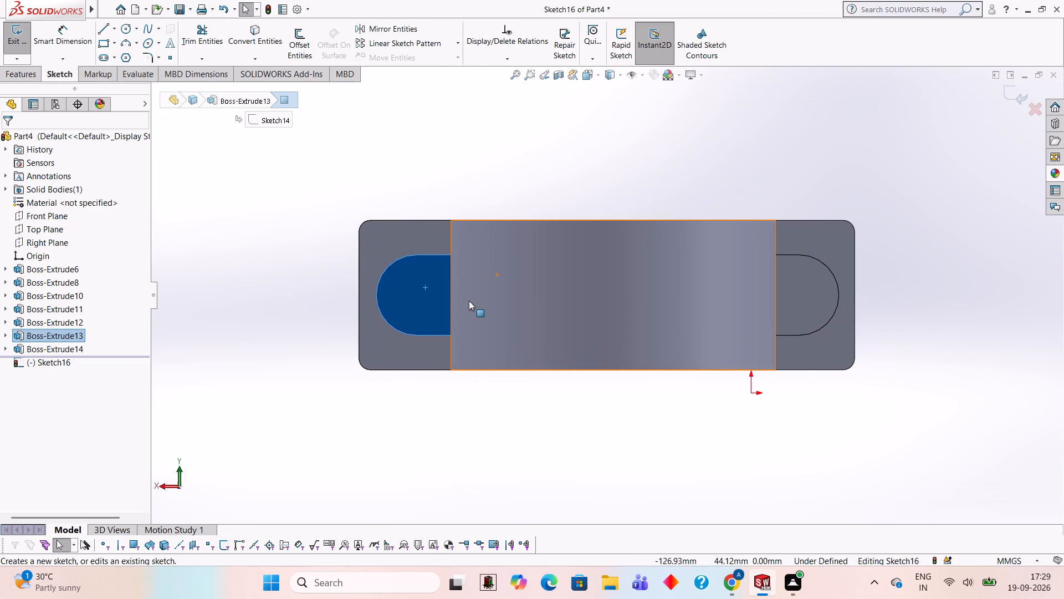
{"action": "left_click", "coordinate": [125, 32]}
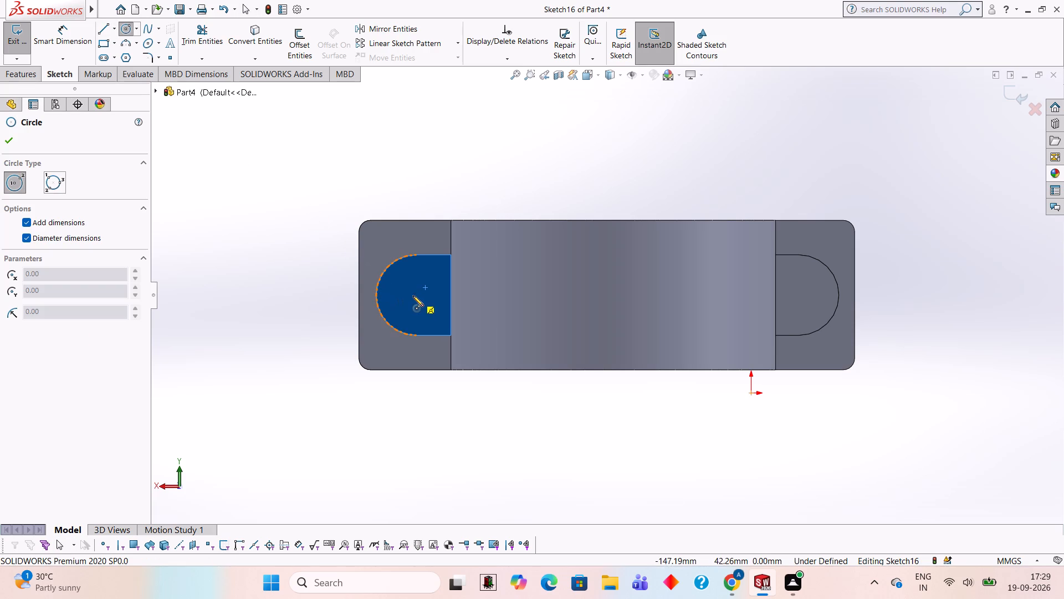
{"action": "left_click", "coordinate": [416, 297]}
{"action": "type", "text": "10"}
{"action": "key", "text": "Return"}
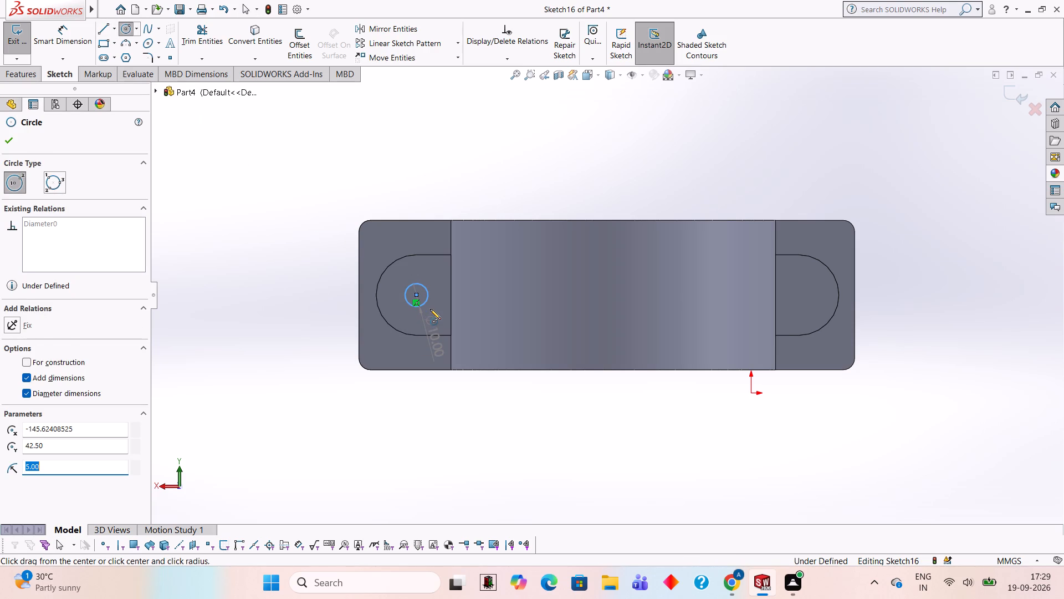
Replace the 10 mm circle with a 15 mm diameter circle centred on the boss's rounded end.
{"action": "key", "text": "ctrl+z"}
{"action": "left_click", "coordinate": [122, 31]}
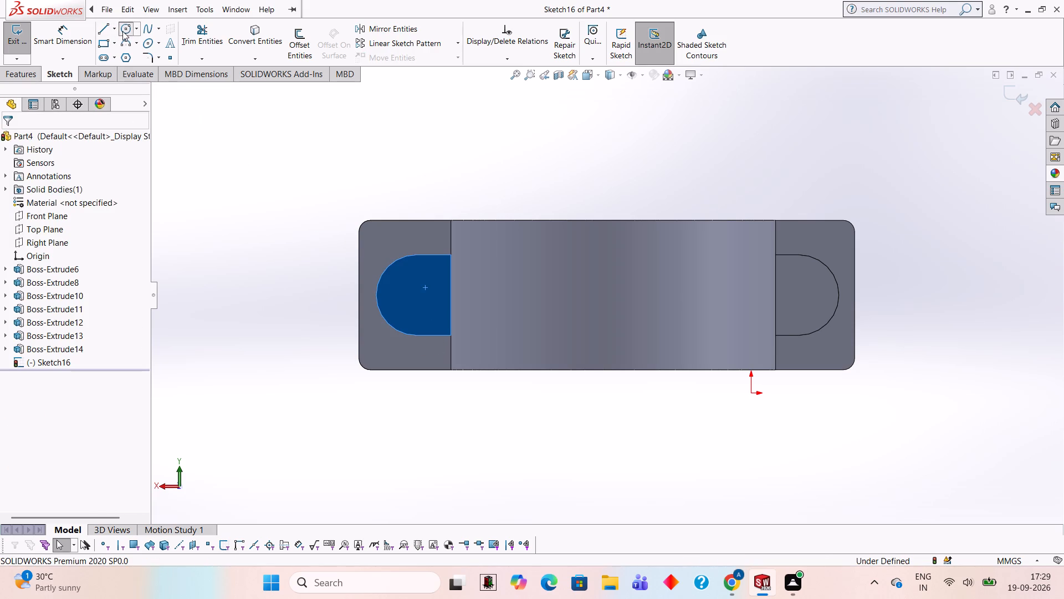
{"action": "left_click", "coordinate": [416, 296]}
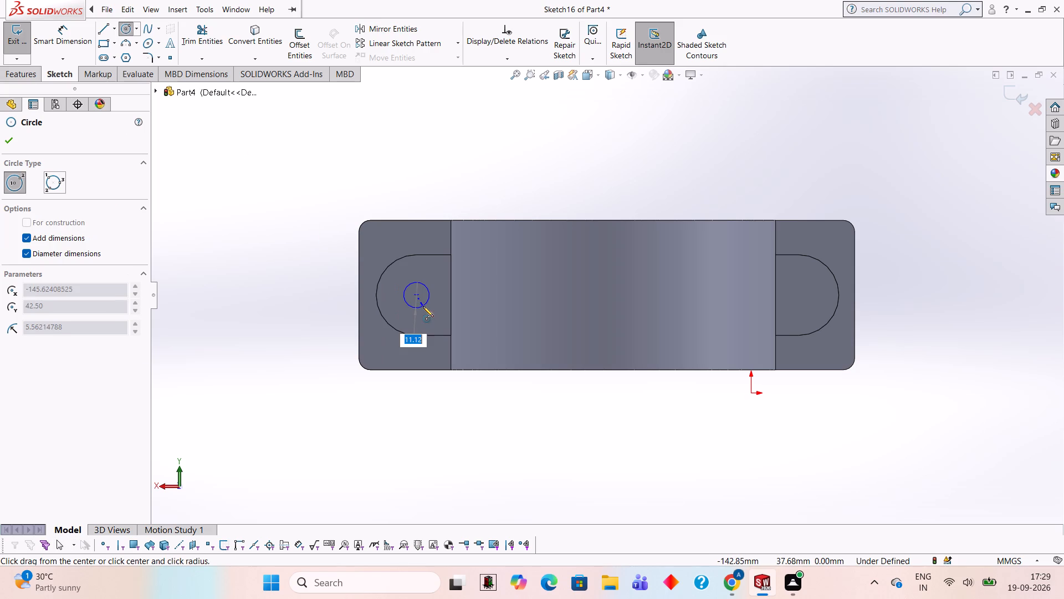
{"action": "key", "text": "1"}
{"action": "key", "text": "5"}
{"action": "key", "text": "Return"}
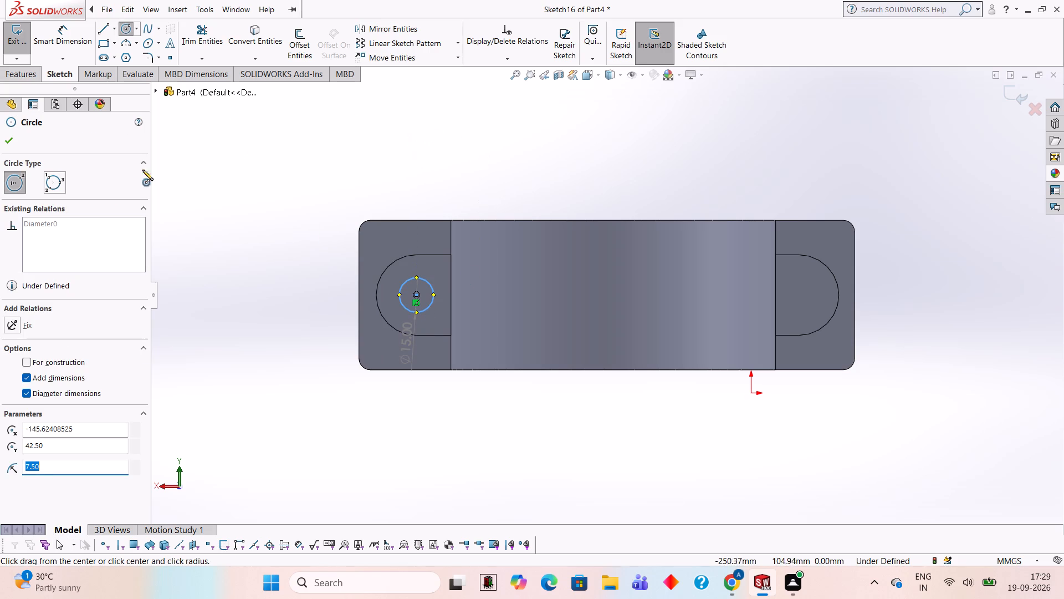
Cut the 15 mm circle into the U-shaped boss as a 10 mm blind Extruded Cut.
{"action": "left_click", "coordinate": [21, 80]}
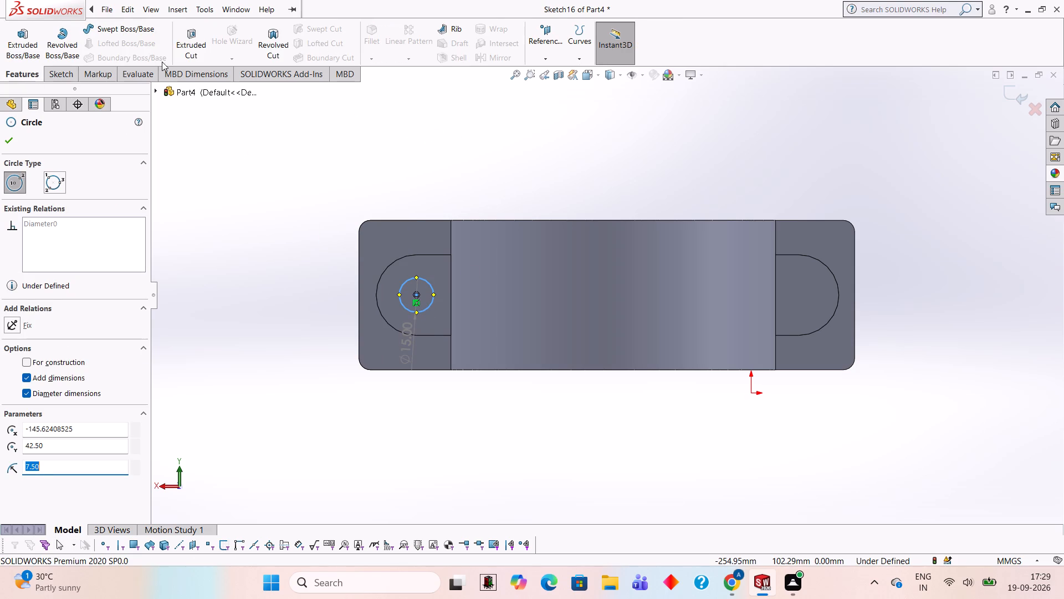
{"action": "left_click", "coordinate": [202, 55]}
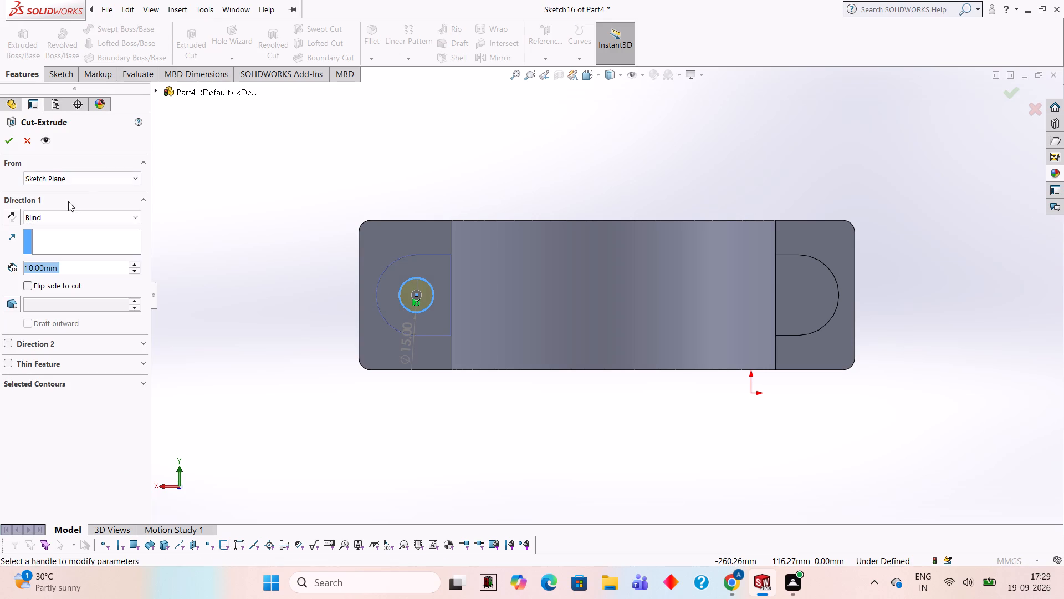
{"action": "left_click", "coordinate": [7, 138]}
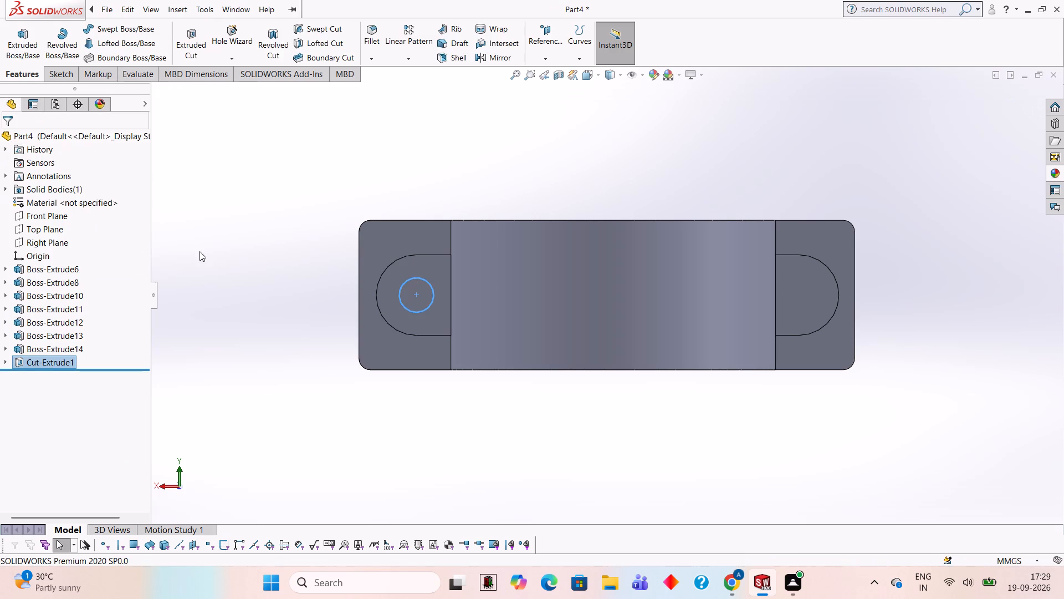
Start a sketch on the top face of the other tab's U-shaped boss, viewed normal to the face.
{"action": "middle_click_drag", "start_coordinate": [398, 428], "coordinate": [411, 350]}
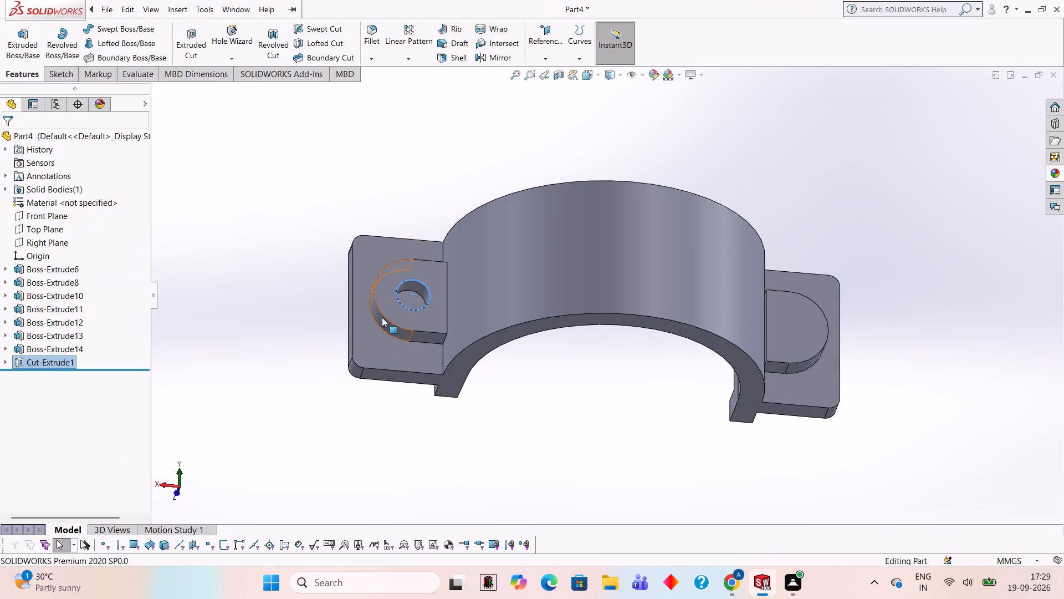
{"action": "middle_click_drag", "start_coordinate": [656, 244], "coordinate": [626, 327]}
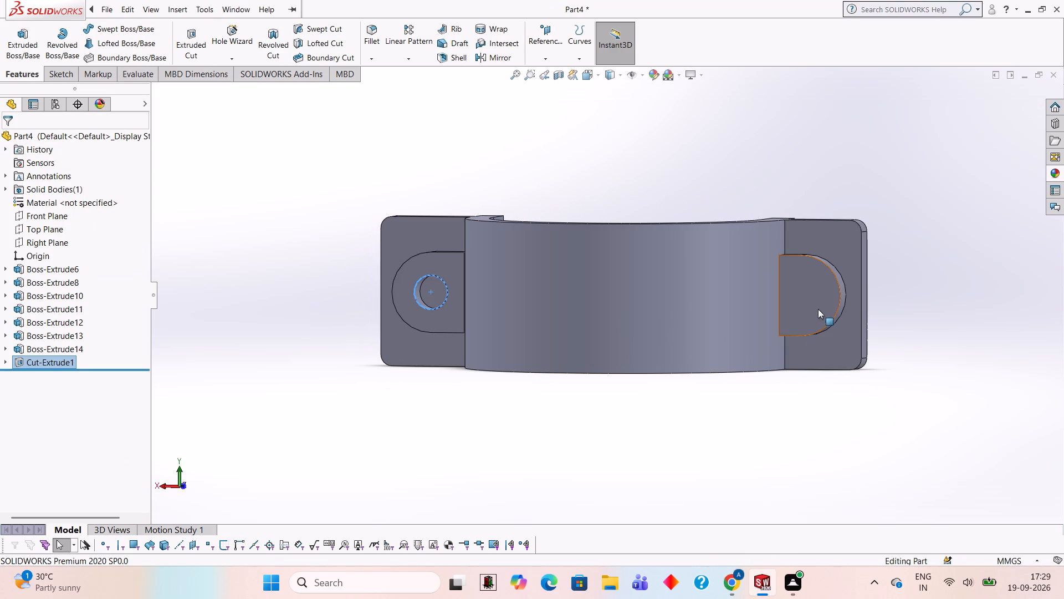
{"action": "left_click", "coordinate": [817, 308]}
{"action": "left_click", "coordinate": [864, 280]}
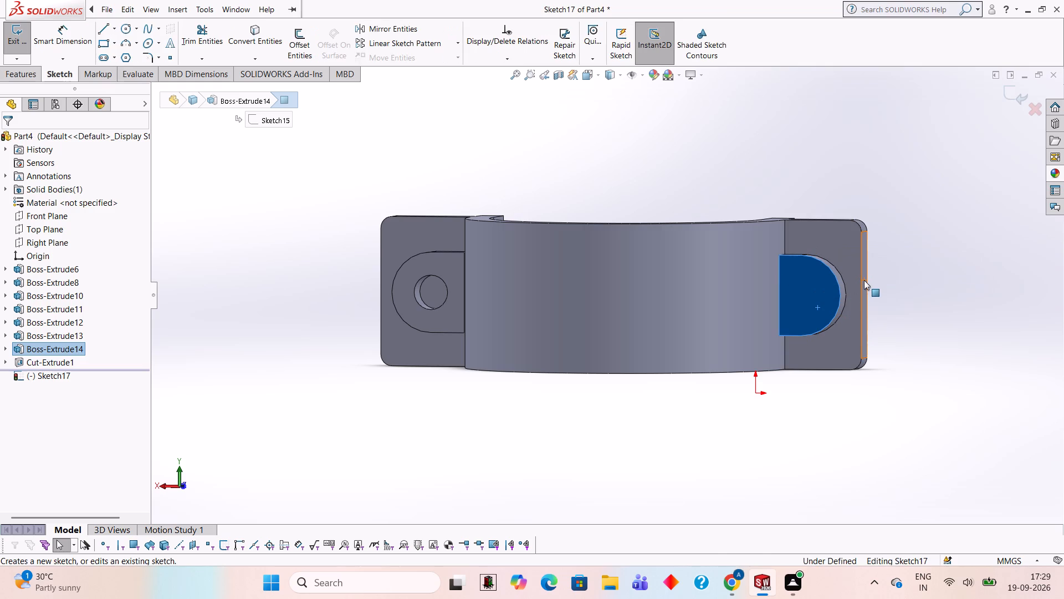
{"action": "key", "text": "ctrl+8"}
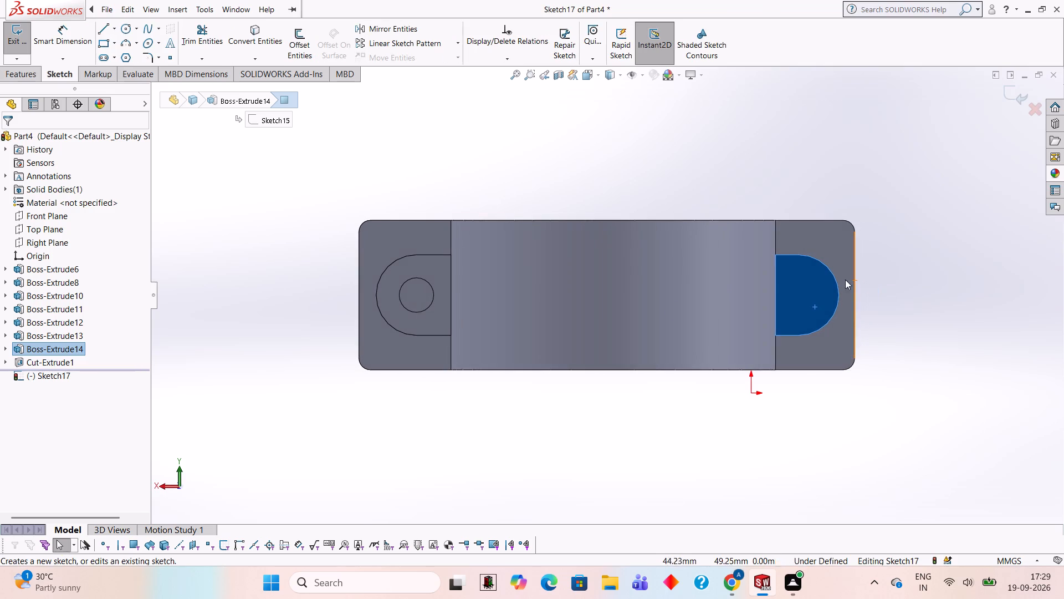
{"action": "left_click", "coordinate": [470, 109]}
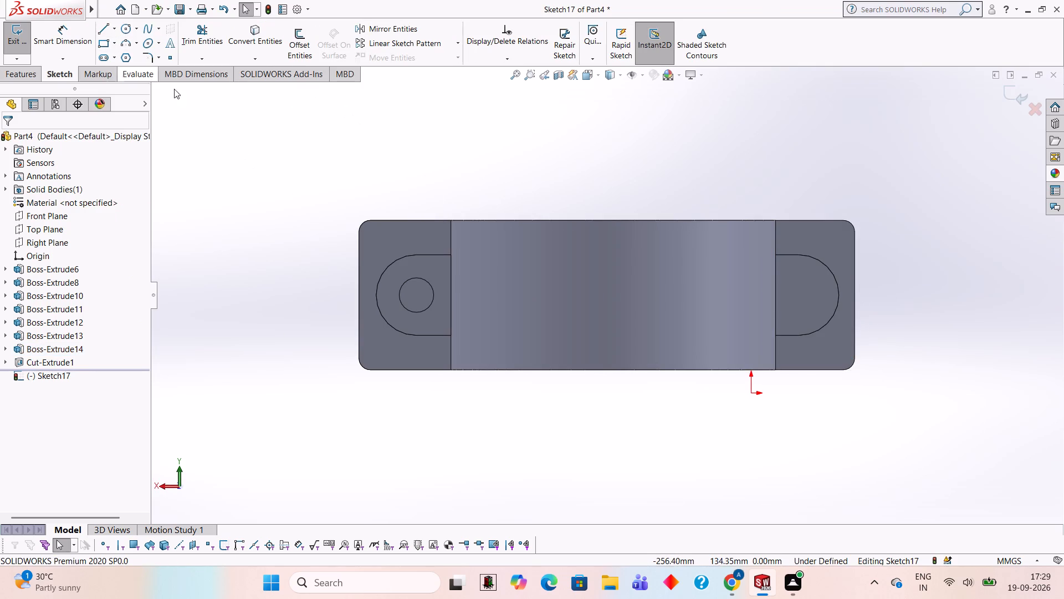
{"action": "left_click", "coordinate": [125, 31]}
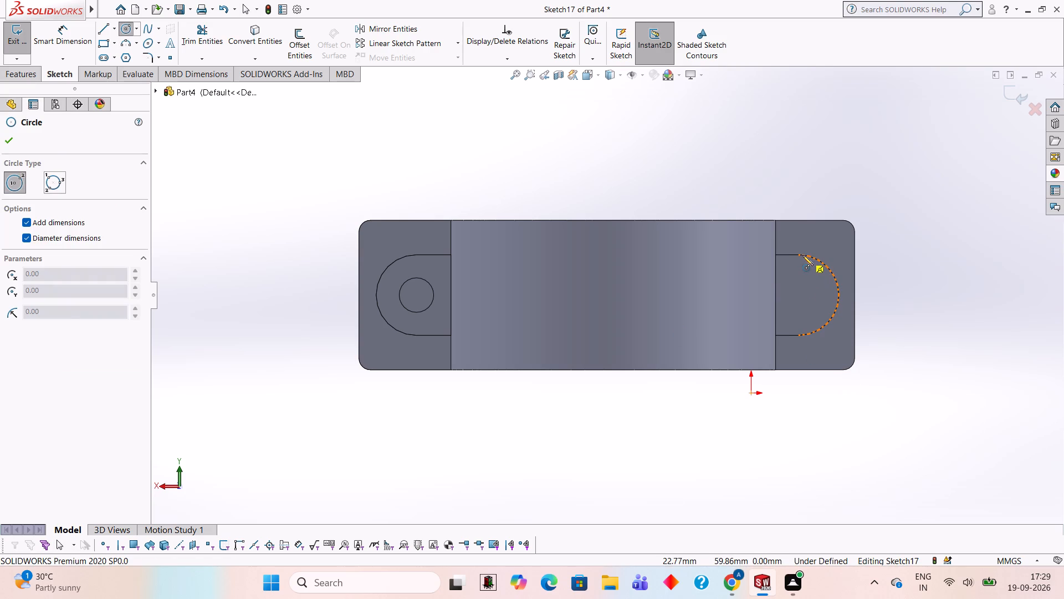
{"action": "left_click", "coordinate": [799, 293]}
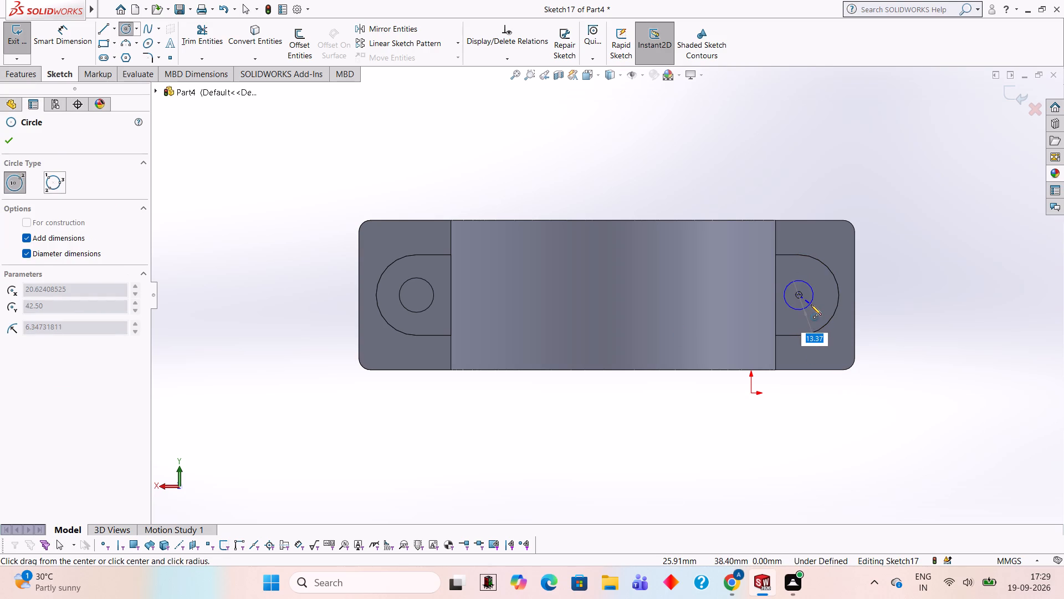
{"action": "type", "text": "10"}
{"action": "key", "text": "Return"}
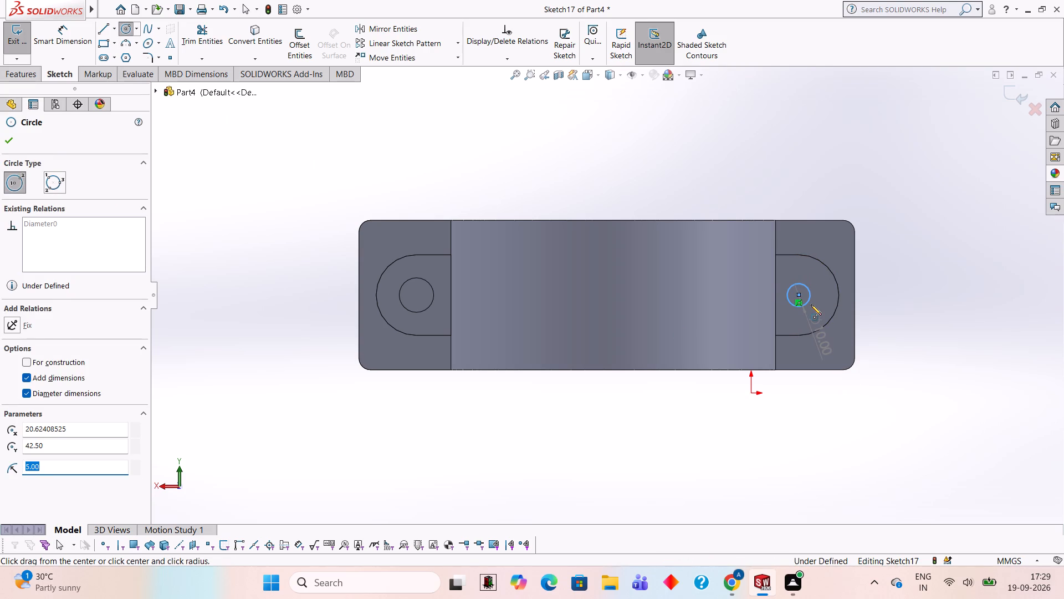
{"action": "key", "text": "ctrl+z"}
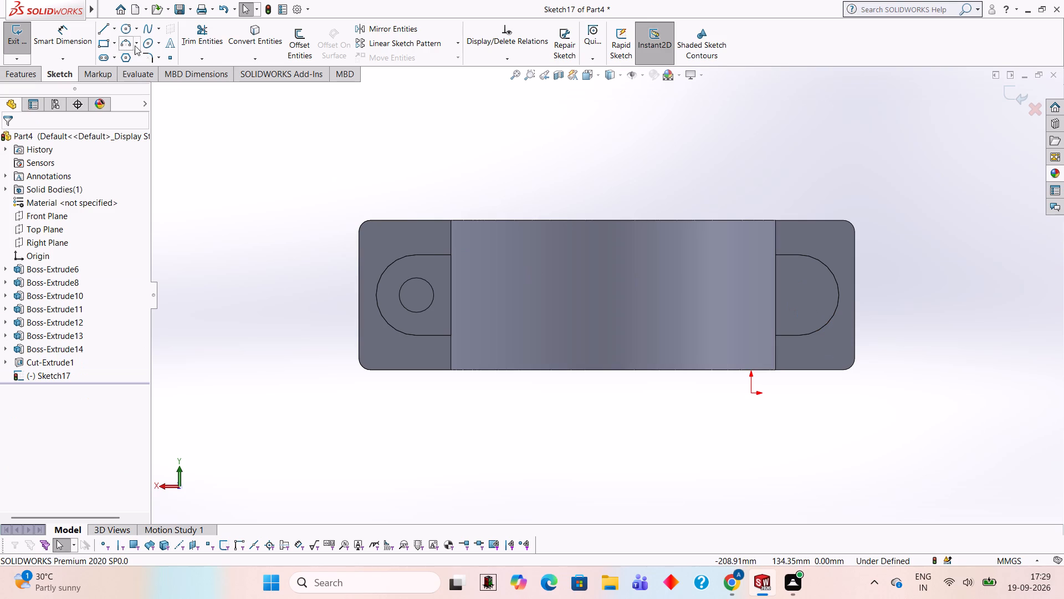
Draw a 15 mm diameter circle at the centre of this boss's rounded end.
{"action": "left_click", "coordinate": [128, 28]}
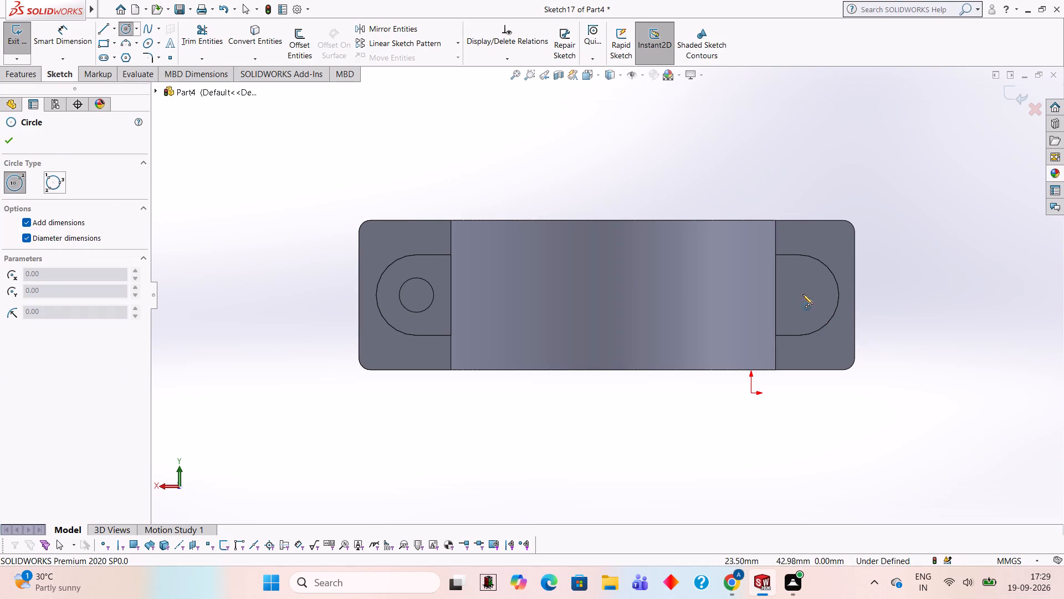
{"action": "left_click", "coordinate": [799, 295]}
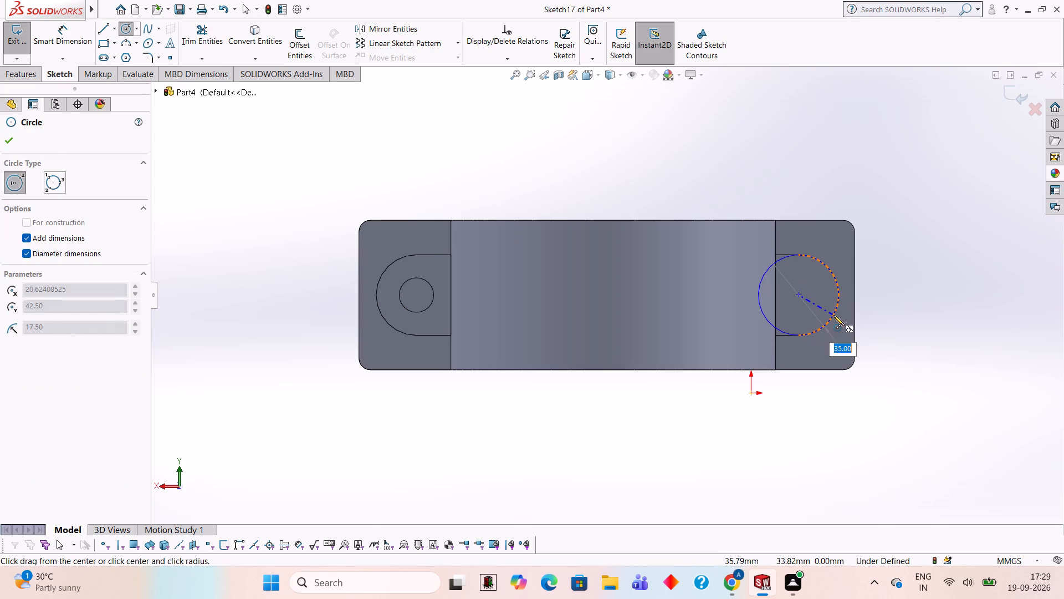
{"action": "type", "text": "15"}
{"action": "key", "text": "Return"}
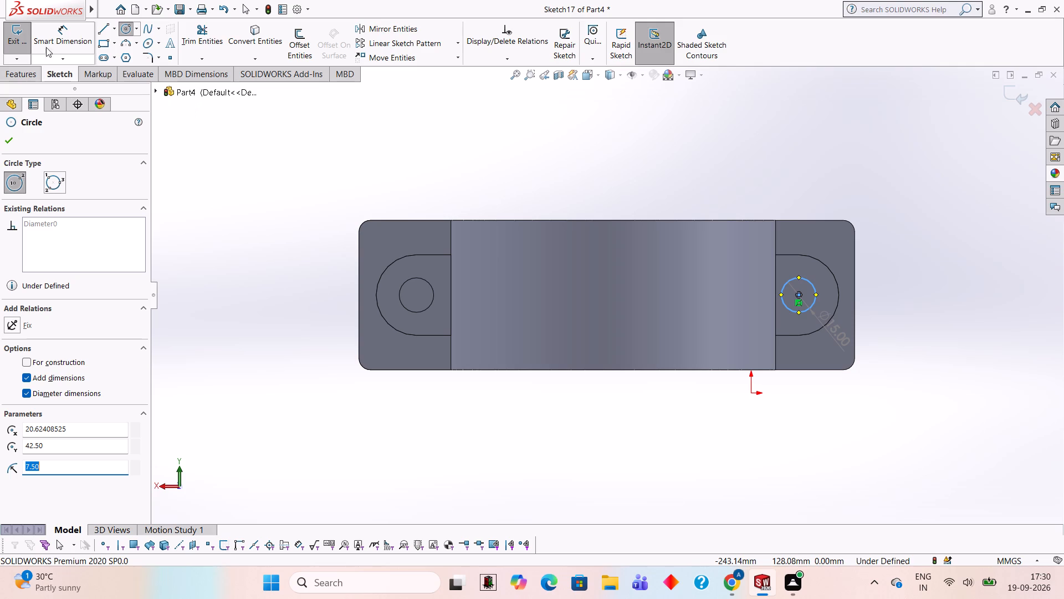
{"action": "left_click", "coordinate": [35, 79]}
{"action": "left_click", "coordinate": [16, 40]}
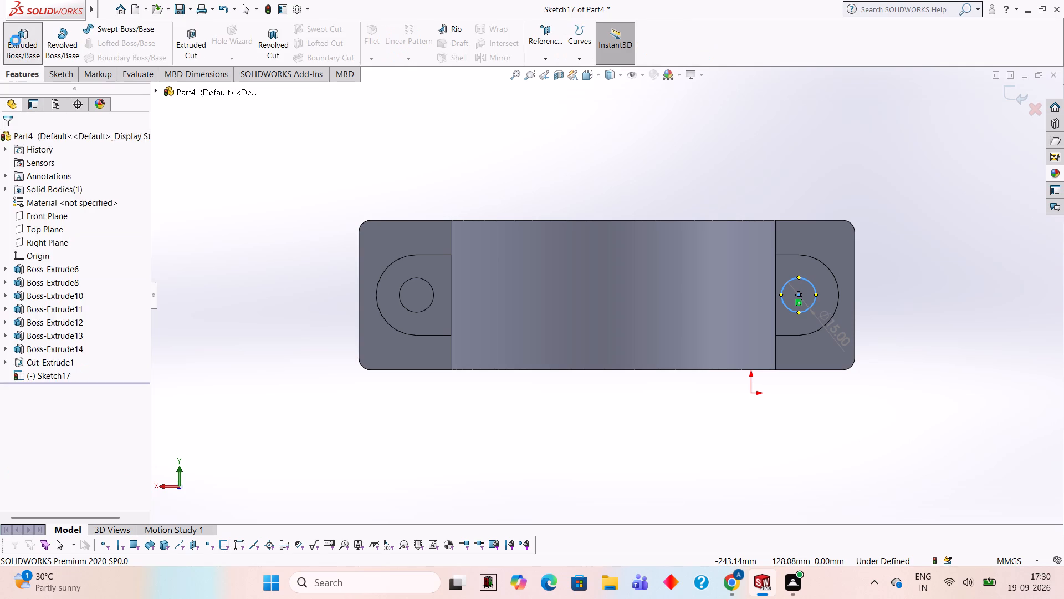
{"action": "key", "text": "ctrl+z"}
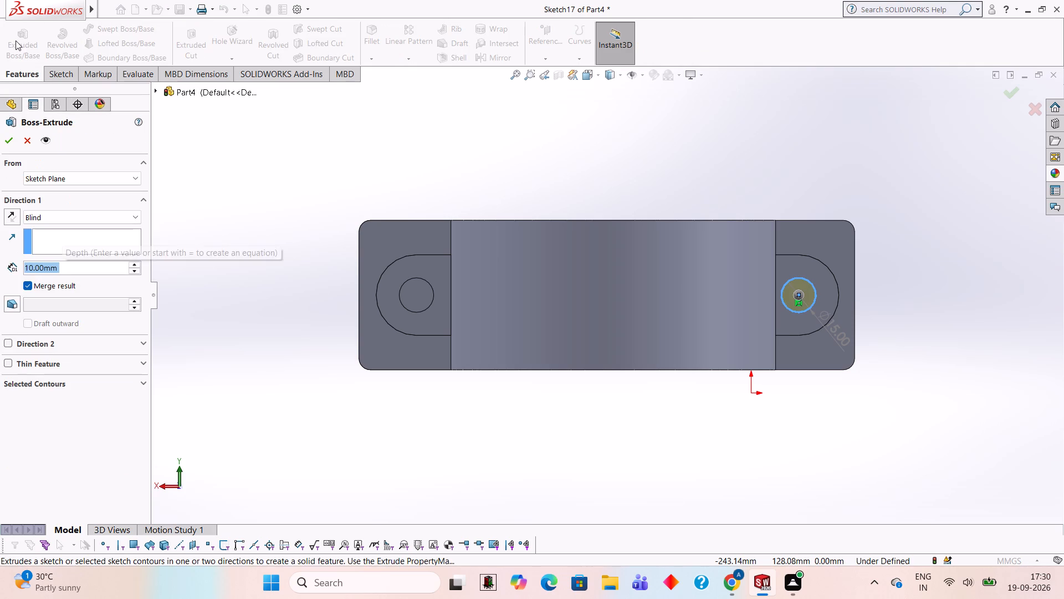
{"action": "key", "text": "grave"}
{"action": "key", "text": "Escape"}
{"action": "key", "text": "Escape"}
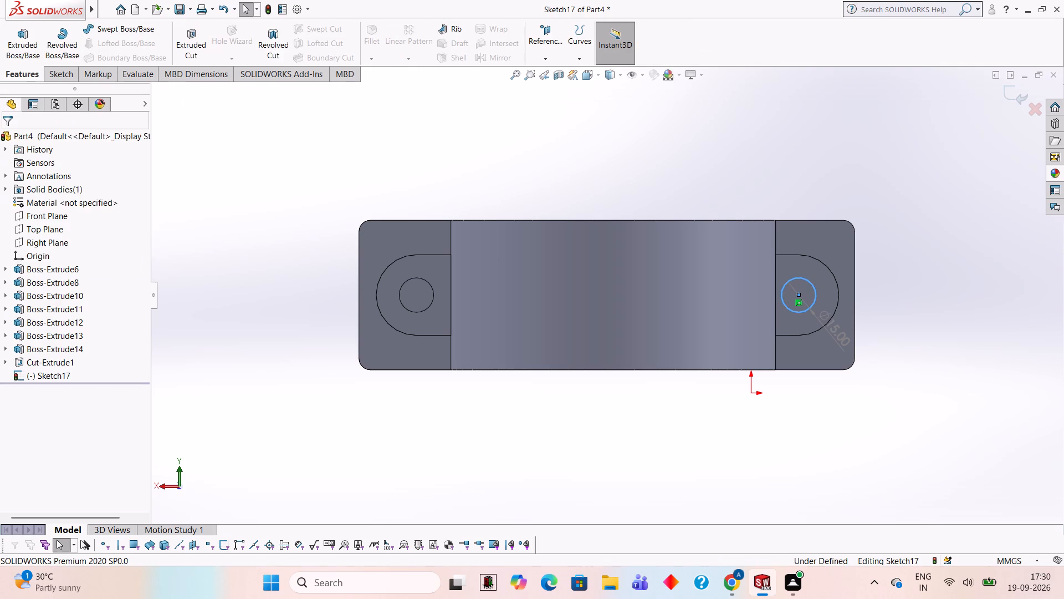
Cut the 15 mm circle into this boss as a 10 mm blind Extruded Cut.
{"action": "left_click", "coordinate": [183, 44]}
{"action": "left_click", "coordinate": [3, 140]}
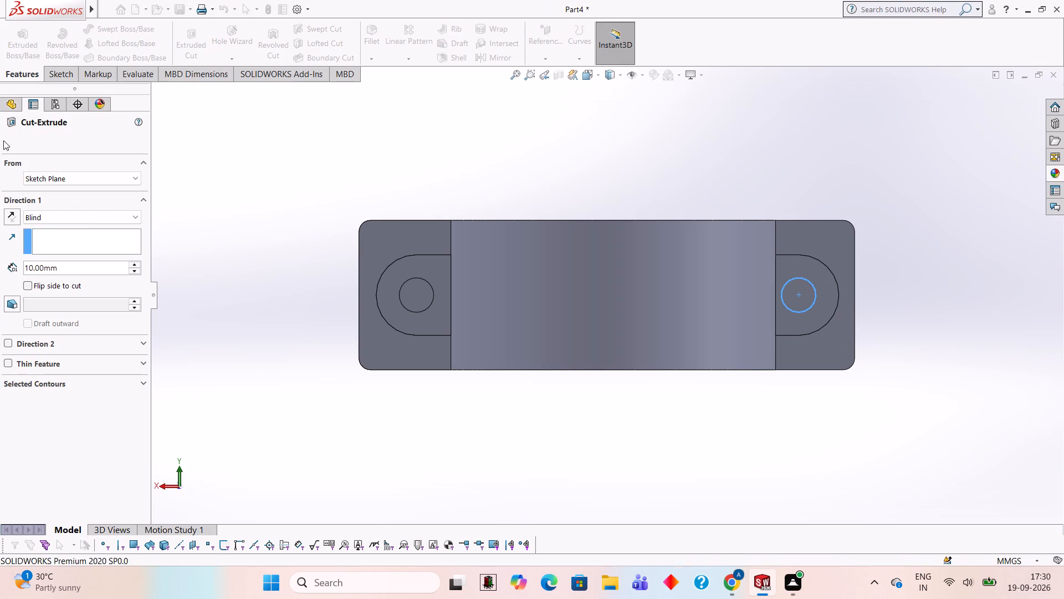
Inspect the arched band, end tabs and both boss holes from several angles.
{"action": "middle_click_drag", "start_coordinate": [687, 395], "coordinate": [718, 245]}
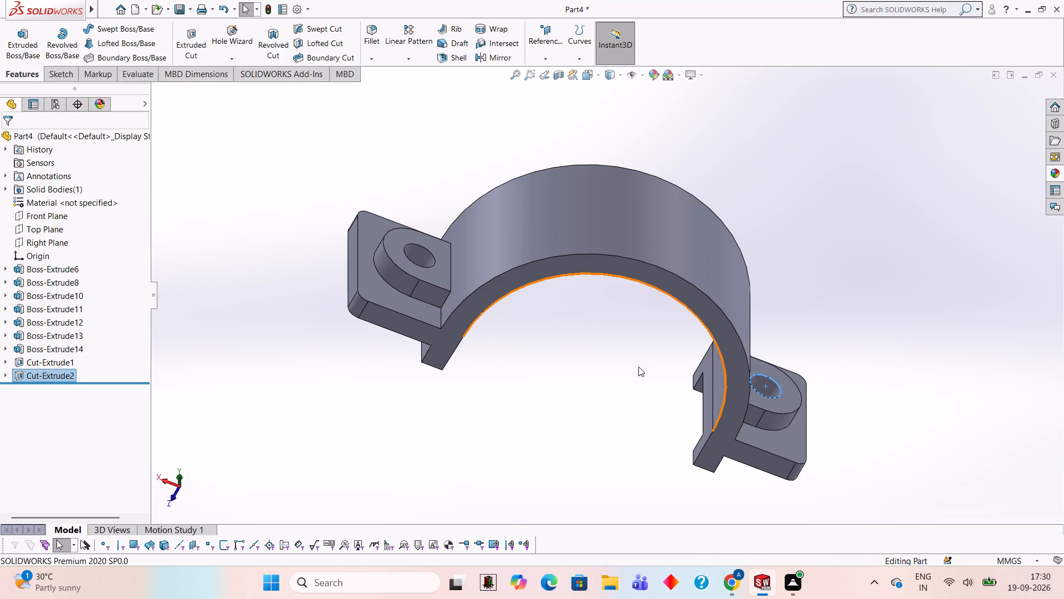
{"action": "left_click_drag", "start_coordinate": [199, 261], "coordinate": [250, 340]}
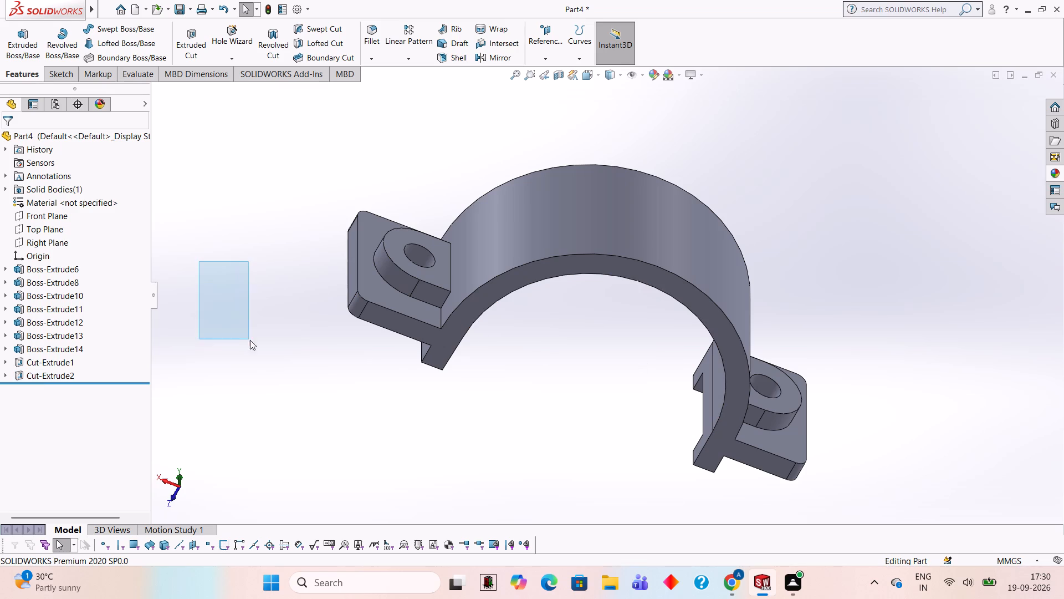
{"action": "left_click_drag", "start_coordinate": [250, 340], "coordinate": [252, 333]}
{"action": "middle_click_drag", "start_coordinate": [253, 312], "coordinate": [278, 340]}
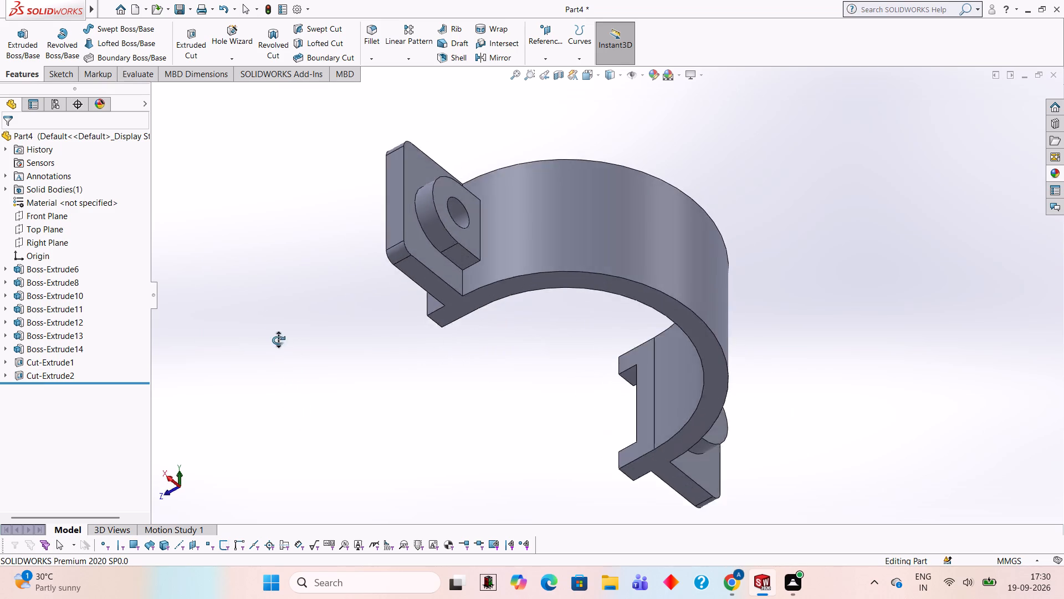
{"action": "middle_click_drag", "start_coordinate": [278, 340], "coordinate": [245, 260]}
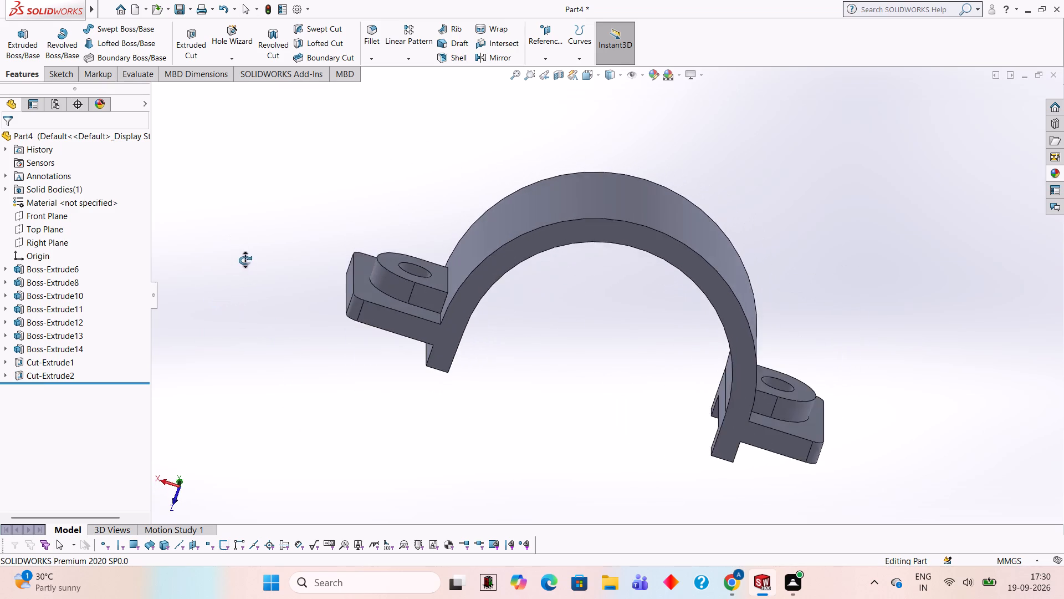
{"action": "middle_click_drag", "start_coordinate": [245, 260], "coordinate": [227, 245]}
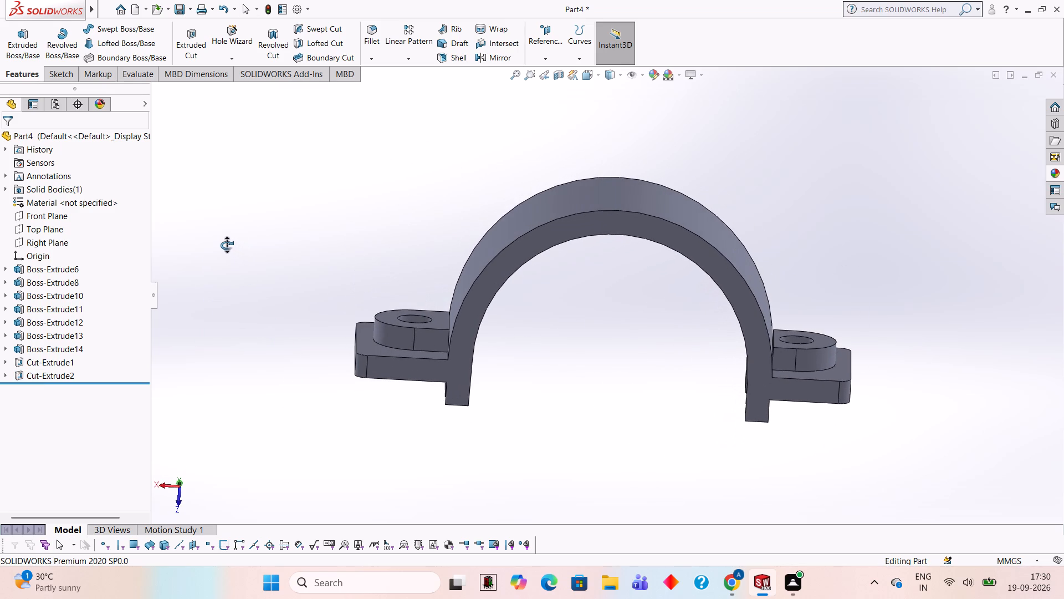
{"action": "middle_click_drag", "start_coordinate": [227, 245], "coordinate": [221, 238]}
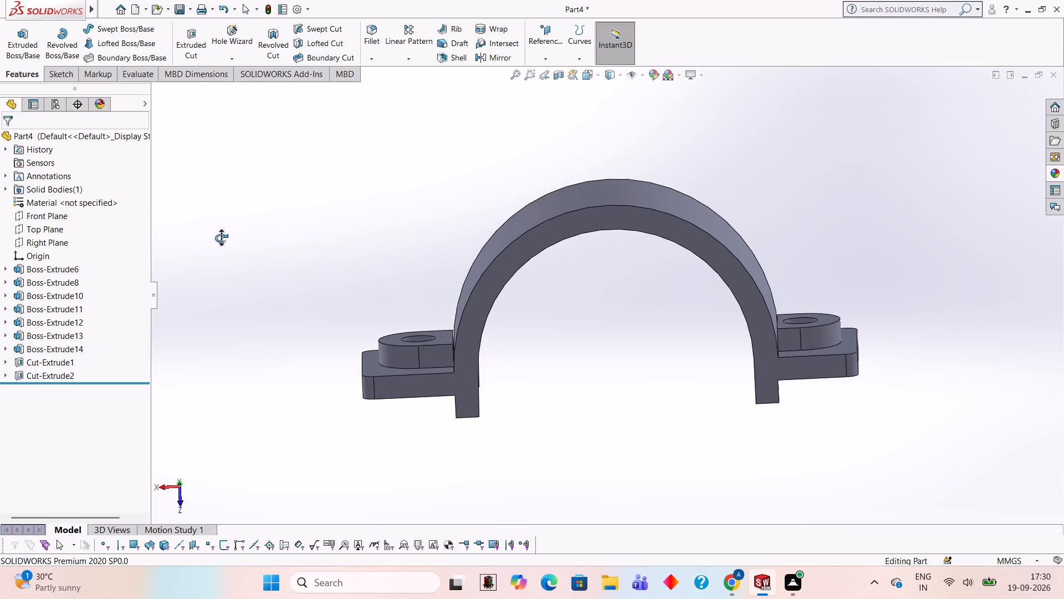
{"action": "middle_click_drag", "start_coordinate": [221, 238], "coordinate": [263, 419]}
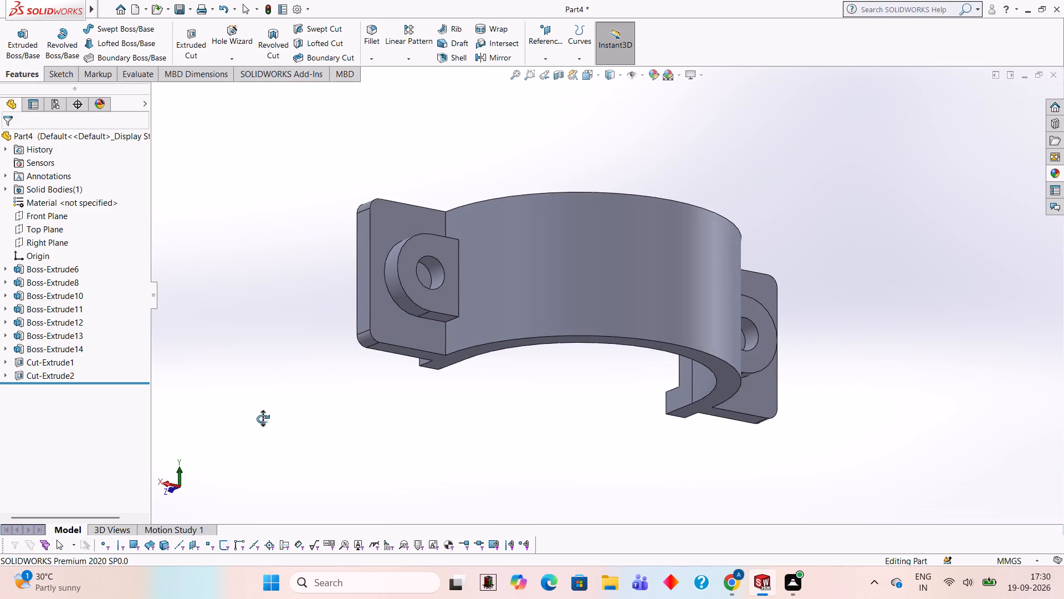
{"action": "middle_click_drag", "start_coordinate": [263, 419], "coordinate": [248, 400]}
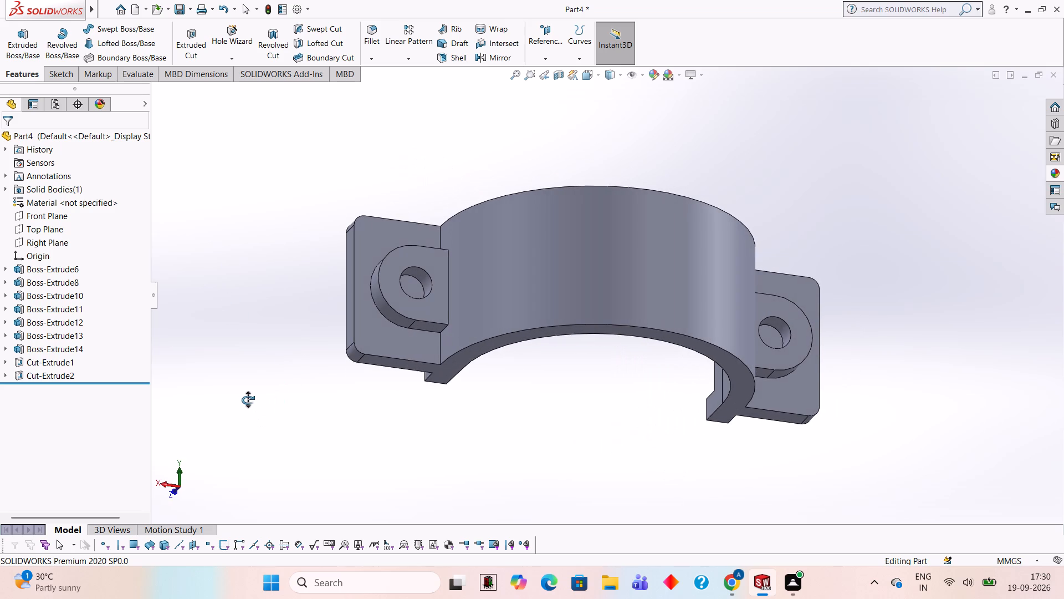
{"action": "middle_click_drag", "start_coordinate": [248, 400], "coordinate": [253, 329]}
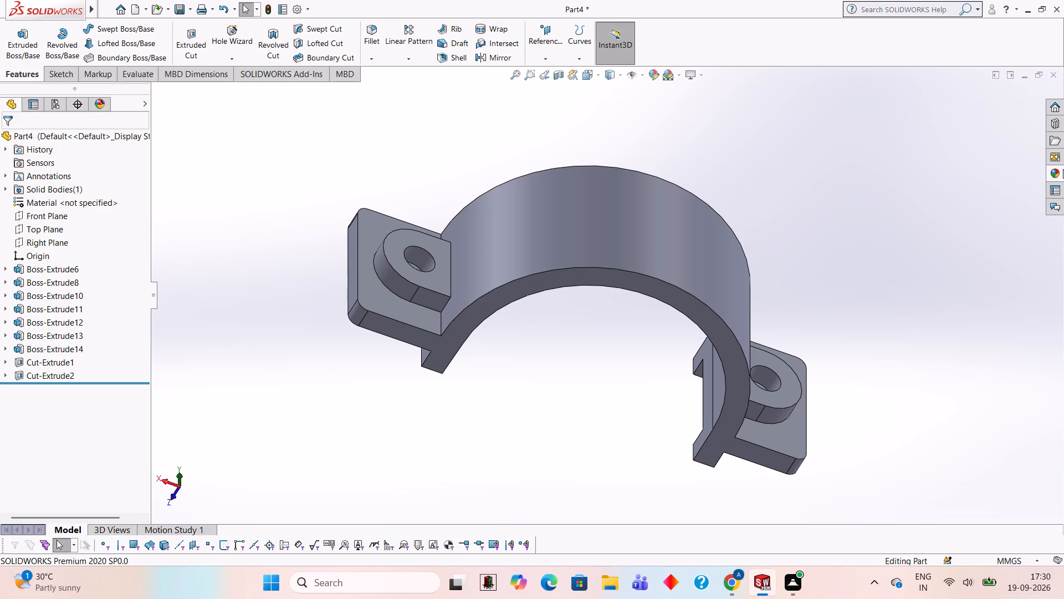
Apply a green appearance to the entire body of the arched band part.
{"action": "left_click", "coordinate": [1056, 172]}
{"action": "left_click_drag", "start_coordinate": [948, 386], "coordinate": [701, 248]}
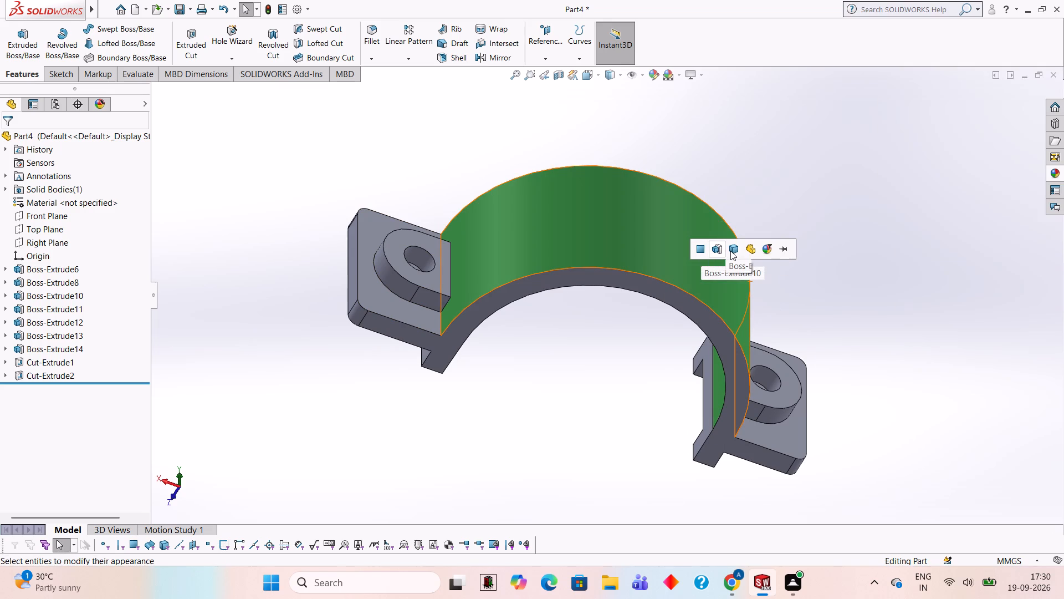
{"action": "left_click", "coordinate": [730, 251]}
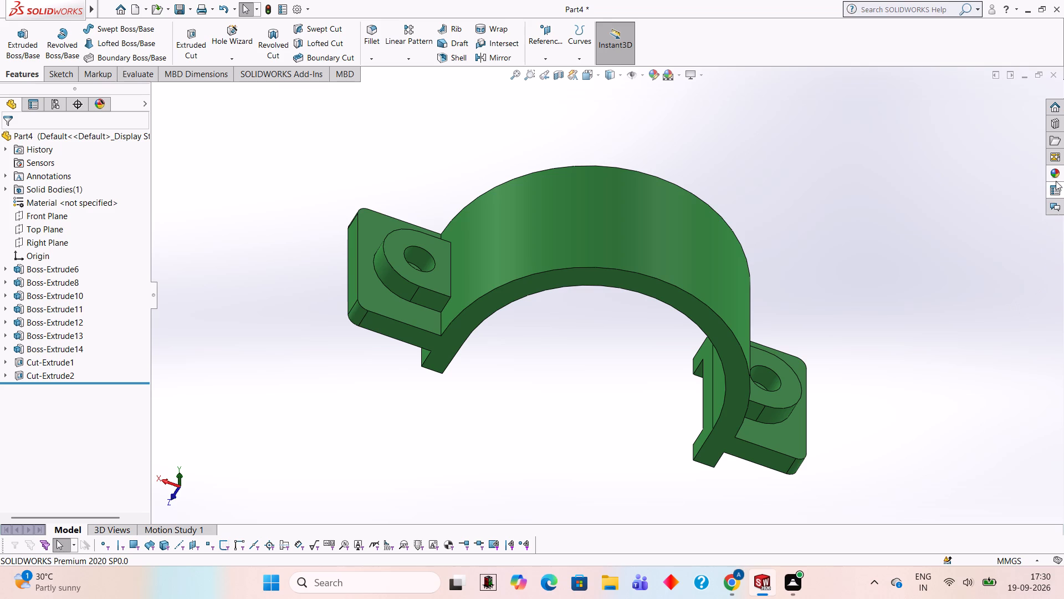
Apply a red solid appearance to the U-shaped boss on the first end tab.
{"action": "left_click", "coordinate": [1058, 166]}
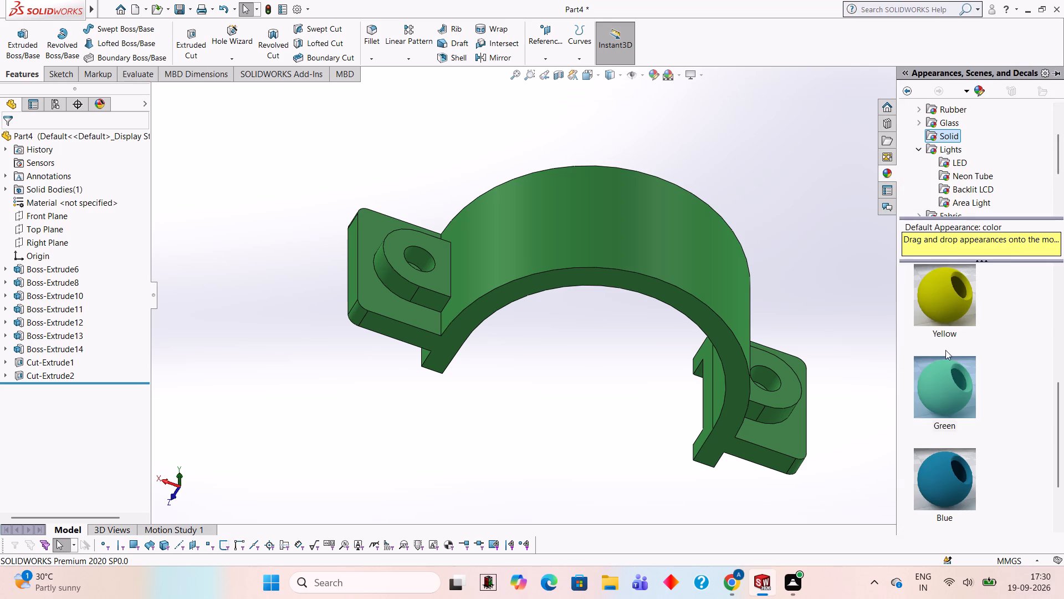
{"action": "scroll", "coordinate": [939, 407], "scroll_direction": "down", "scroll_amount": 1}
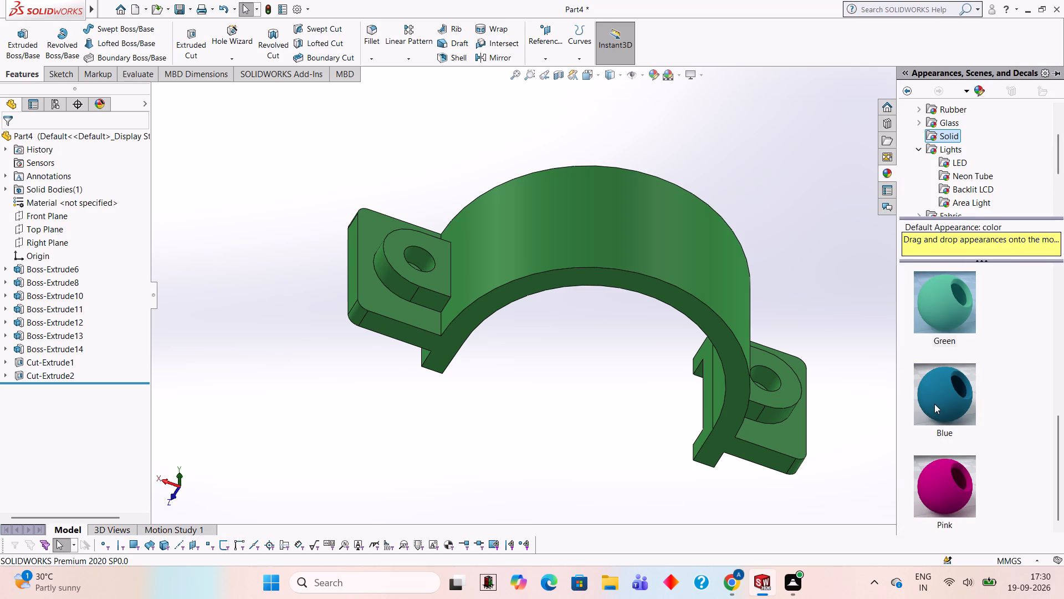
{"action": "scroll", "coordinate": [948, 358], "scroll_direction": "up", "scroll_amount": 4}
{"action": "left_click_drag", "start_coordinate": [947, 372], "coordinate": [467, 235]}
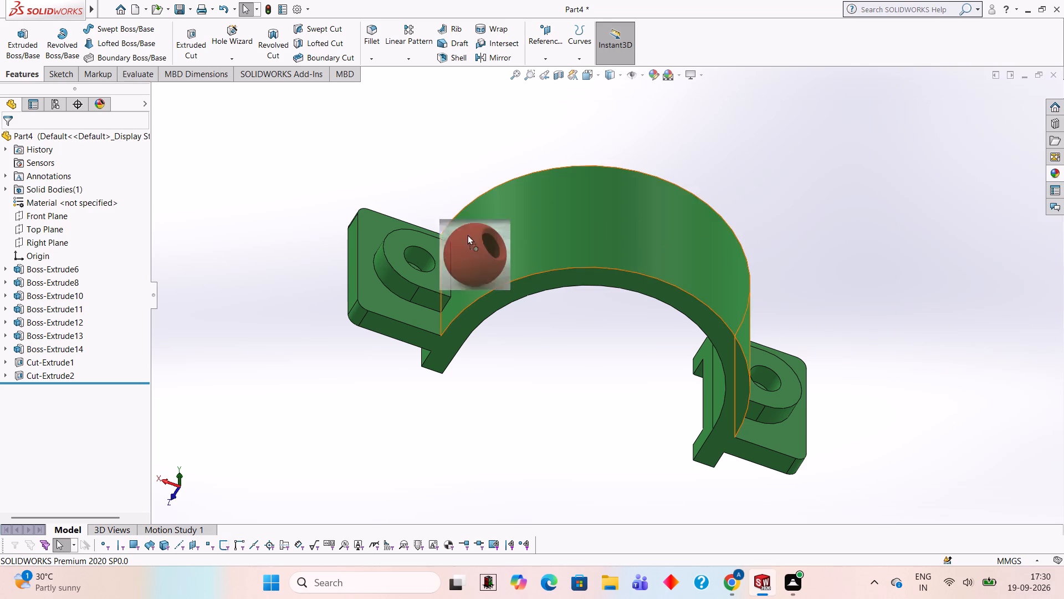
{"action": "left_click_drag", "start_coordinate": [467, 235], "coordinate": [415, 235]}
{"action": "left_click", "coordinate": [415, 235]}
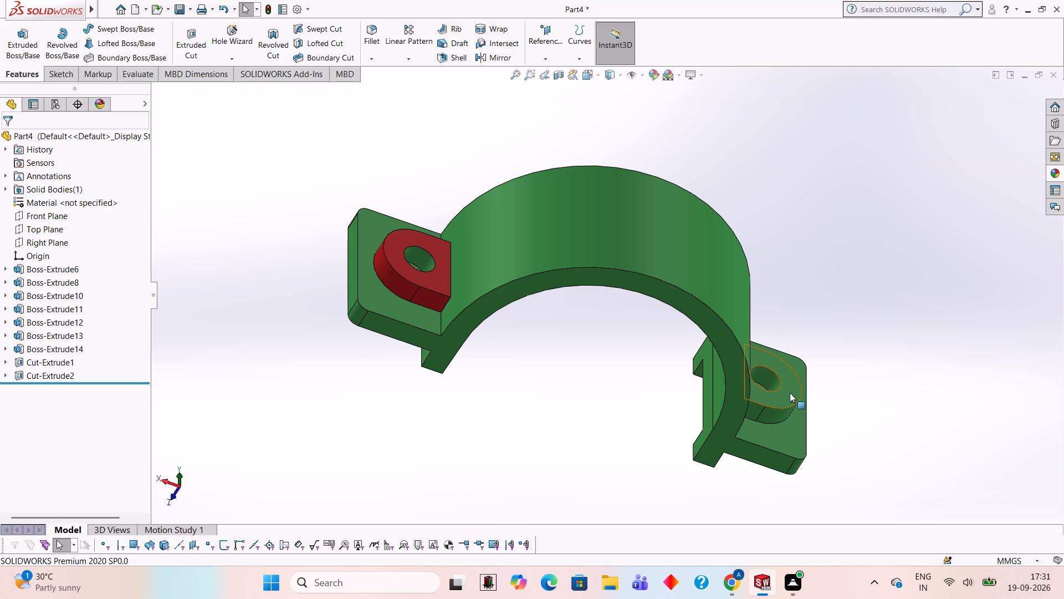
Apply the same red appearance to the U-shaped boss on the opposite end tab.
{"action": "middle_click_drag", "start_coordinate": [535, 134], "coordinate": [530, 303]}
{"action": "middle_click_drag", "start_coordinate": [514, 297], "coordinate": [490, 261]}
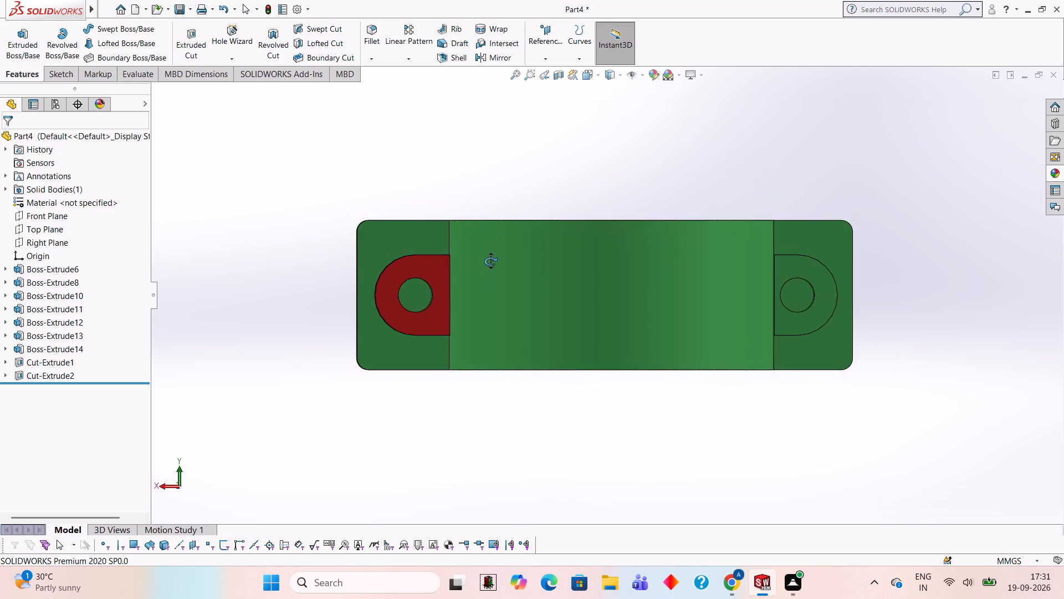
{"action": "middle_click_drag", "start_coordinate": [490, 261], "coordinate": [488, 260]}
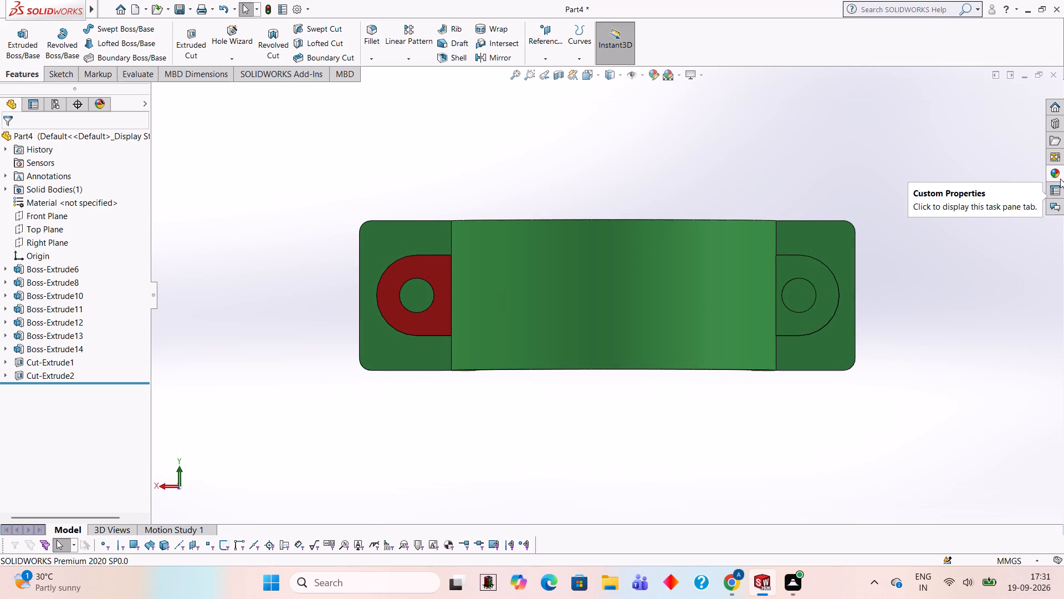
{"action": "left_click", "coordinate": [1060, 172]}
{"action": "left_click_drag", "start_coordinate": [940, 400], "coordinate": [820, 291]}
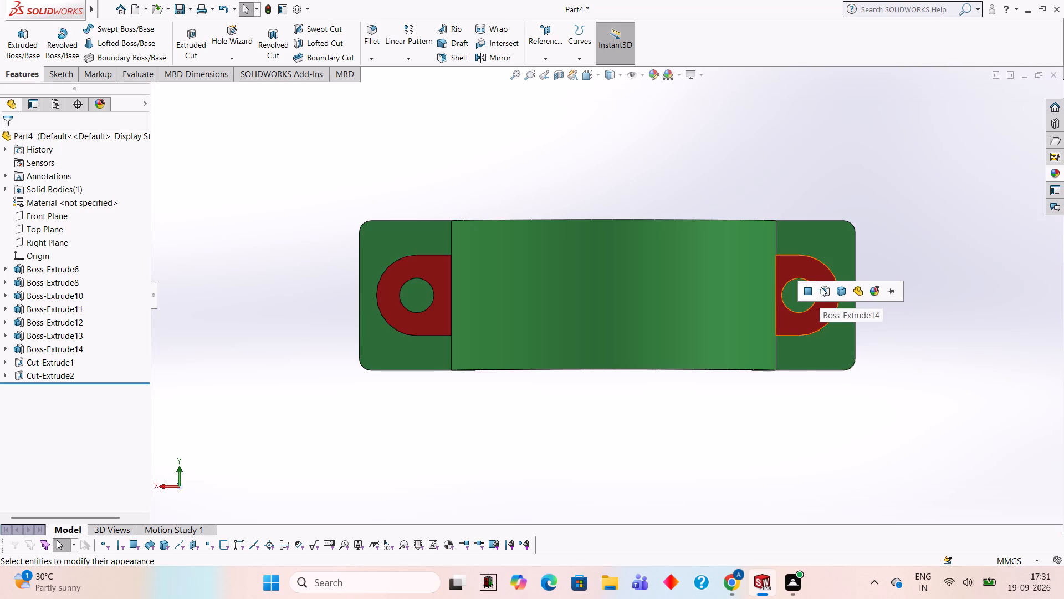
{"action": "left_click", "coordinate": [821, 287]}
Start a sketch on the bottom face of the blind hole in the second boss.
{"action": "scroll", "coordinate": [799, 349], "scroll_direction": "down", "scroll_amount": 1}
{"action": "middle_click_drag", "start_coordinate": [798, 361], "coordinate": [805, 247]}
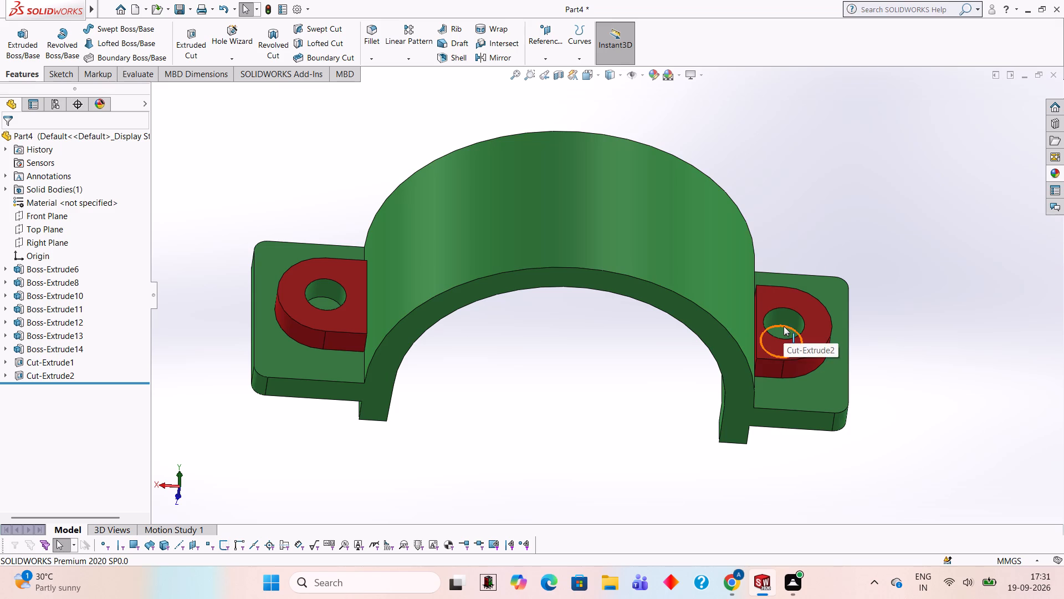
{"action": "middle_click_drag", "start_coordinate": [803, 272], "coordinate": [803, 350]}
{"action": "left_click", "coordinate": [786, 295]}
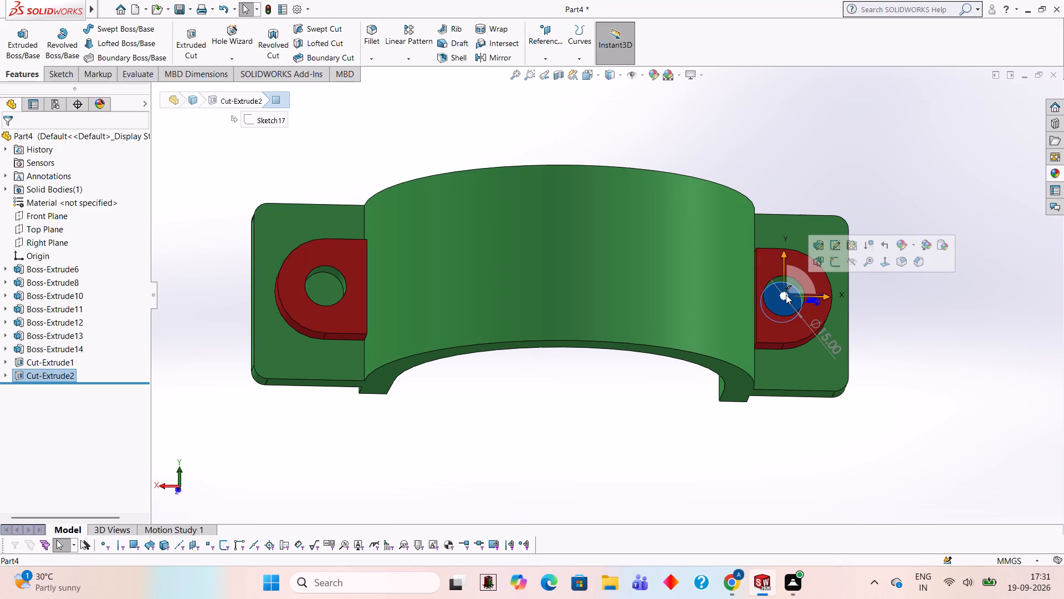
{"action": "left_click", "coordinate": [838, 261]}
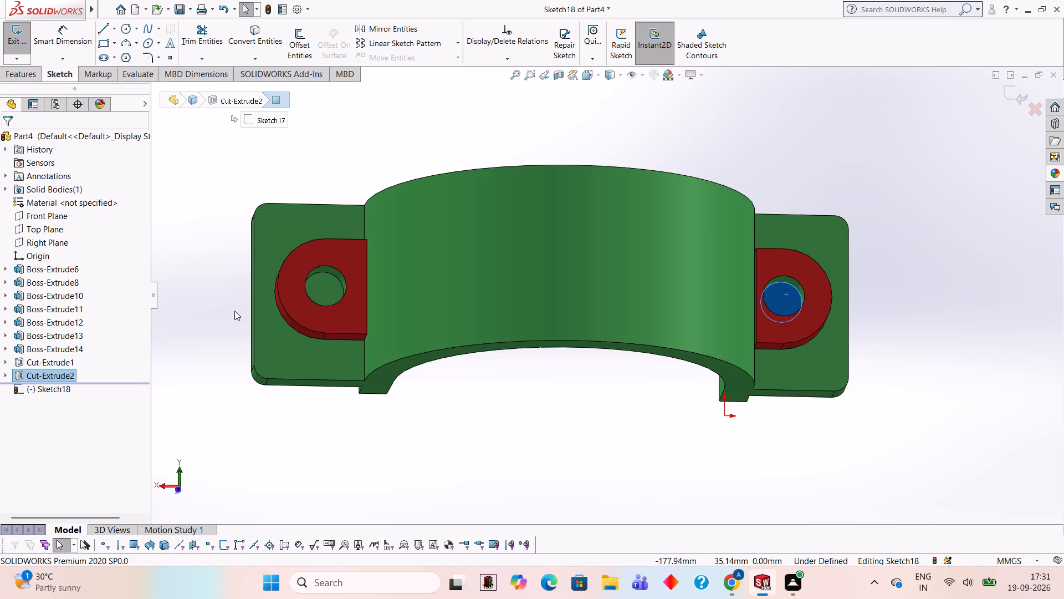
Undo the new sketch, the red and green appearances and both hole cuts, back to the first boss's 15 mm circle sketch.
{"action": "key", "text": "ctrl+z"}
{"action": "key", "text": "ctrl+z"}
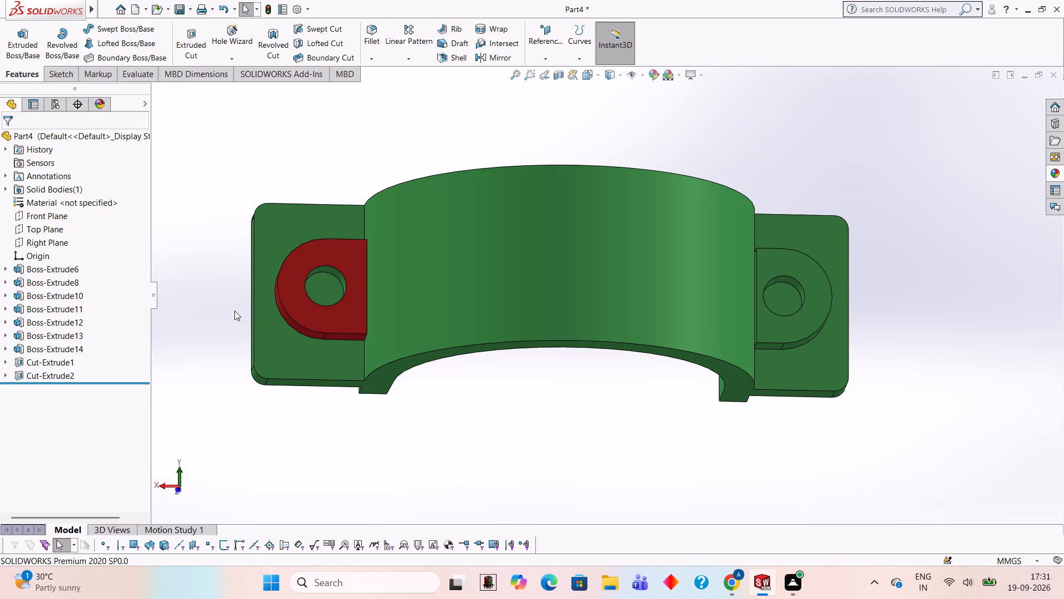
{"action": "key", "text": "ctrl+z"}
{"action": "key", "text": "ctrl+z"}
{"action": "key", "text": "ctrl+z"}
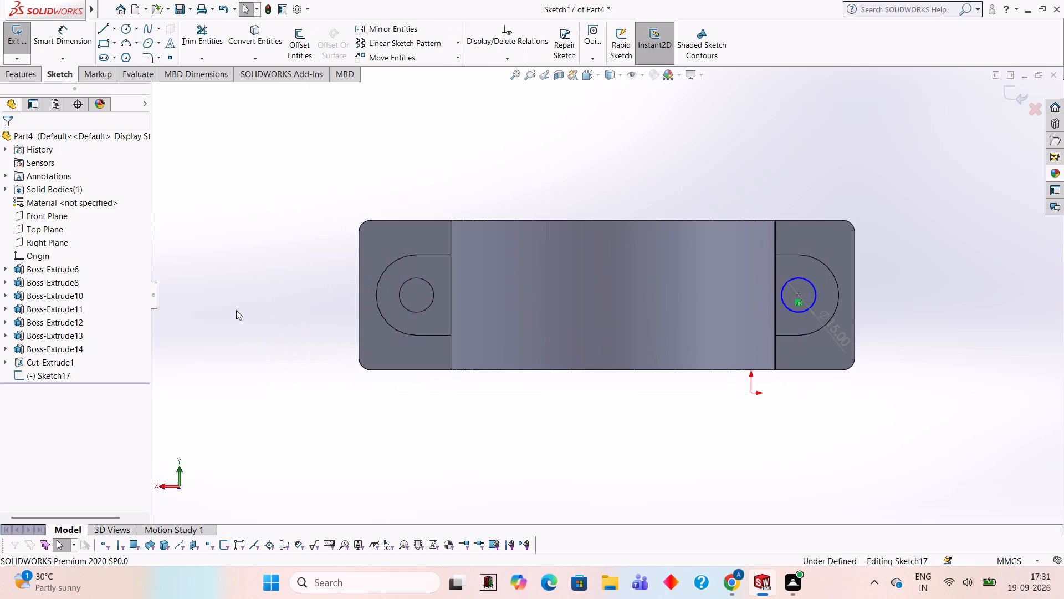
{"action": "key", "text": "ctrl+z"}
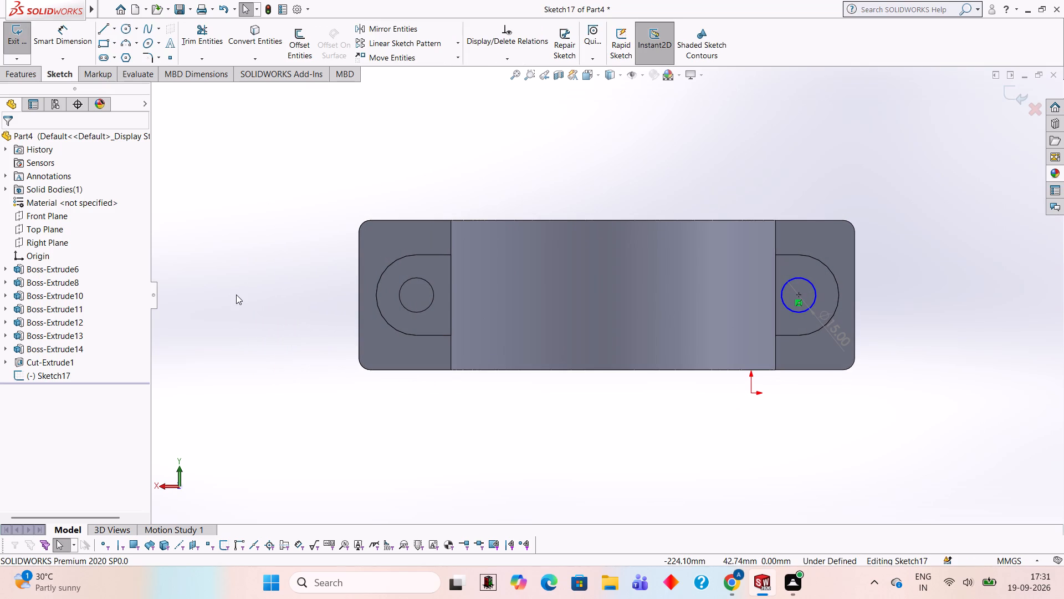
{"action": "key", "text": "ctrl+z"}
{"action": "key", "text": "ctrl+z"}
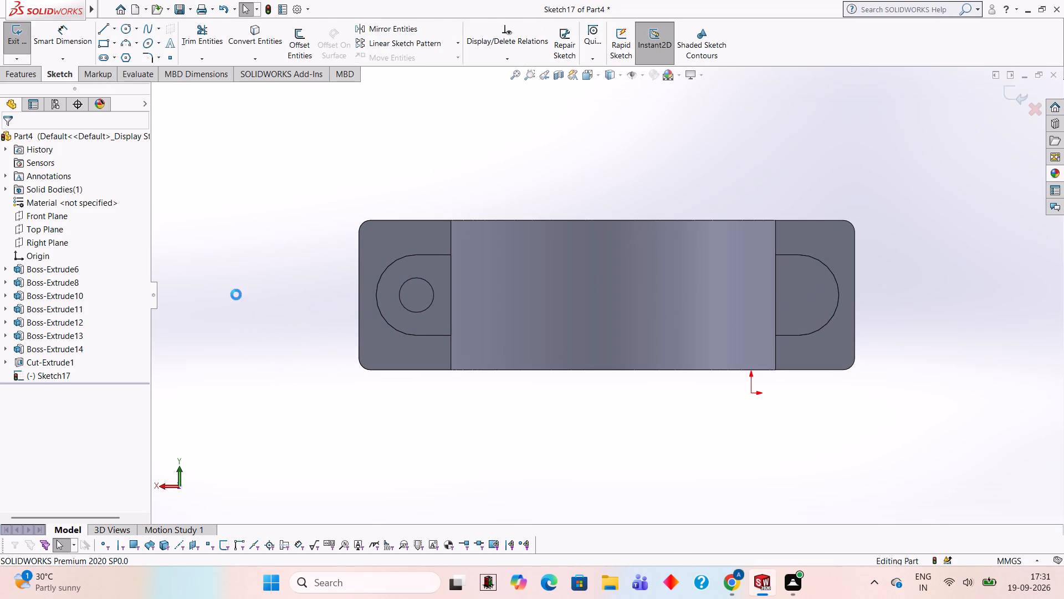
{"action": "key", "text": "ctrl+z"}
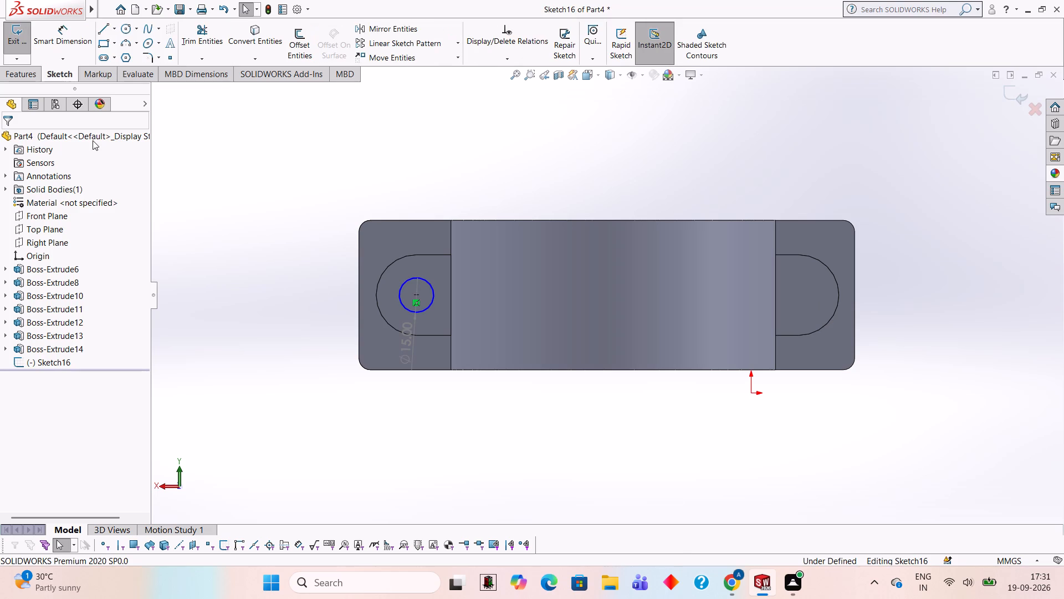
Cut the first boss's 15 mm circle as a 20 mm blind Extruded Cut.
{"action": "left_click", "coordinate": [29, 68]}
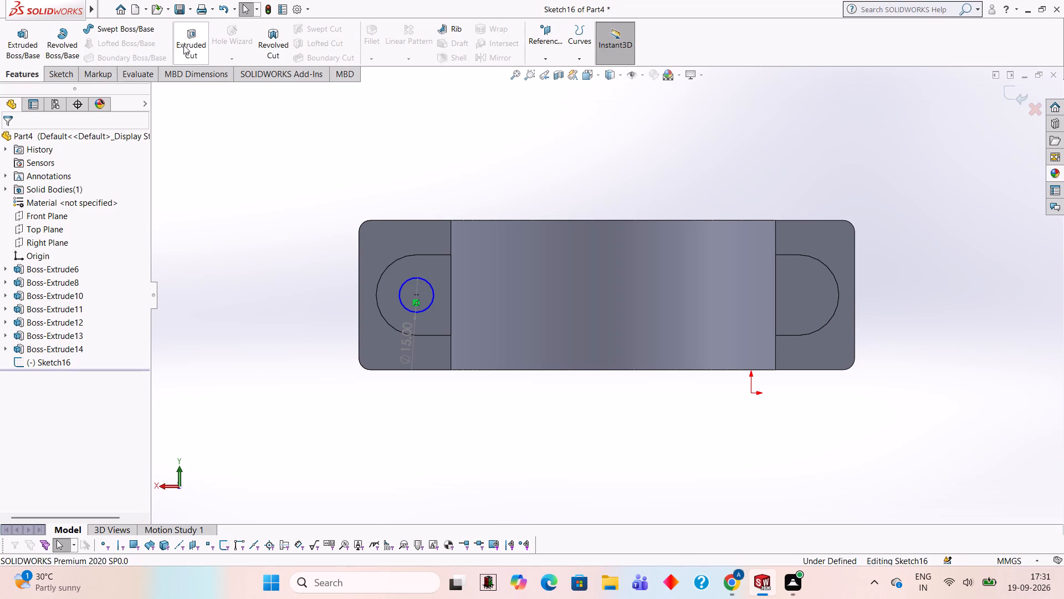
{"action": "left_click", "coordinate": [183, 45]}
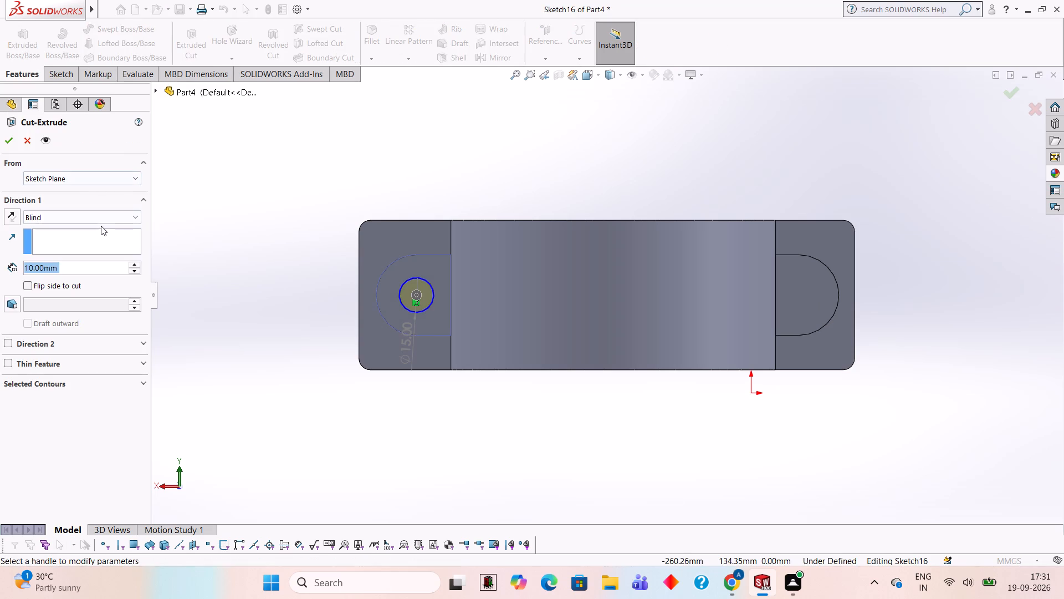
{"action": "type", "text": "20"}
{"action": "key", "text": "Return"}
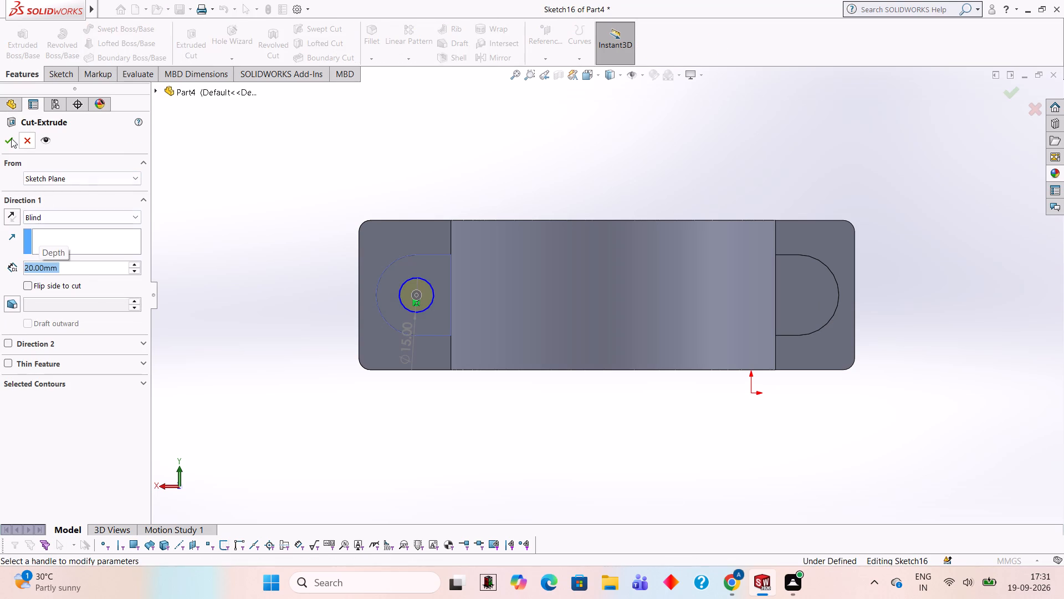
{"action": "left_click", "coordinate": [7, 136]}
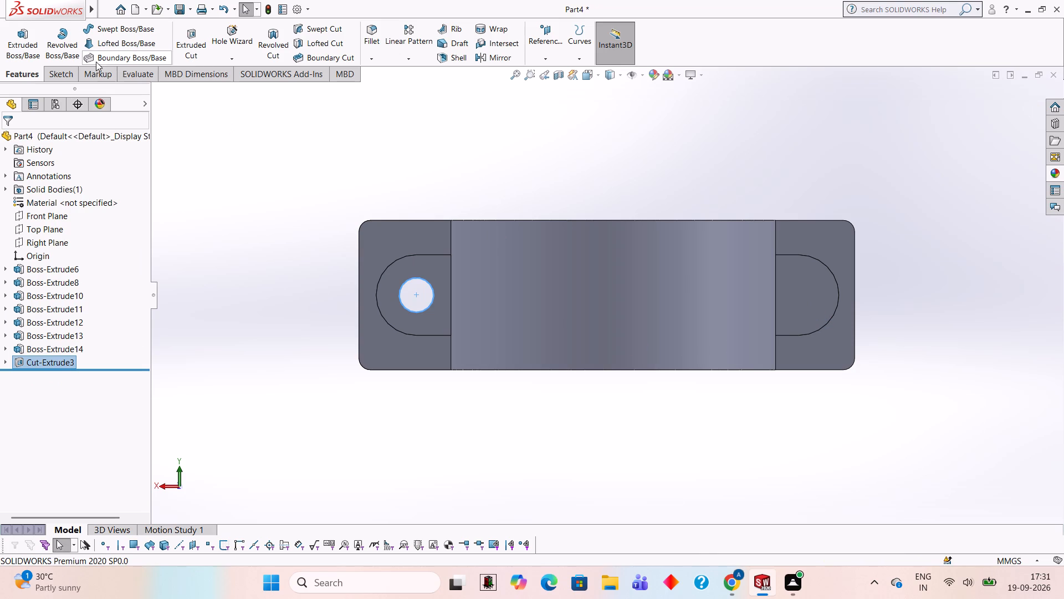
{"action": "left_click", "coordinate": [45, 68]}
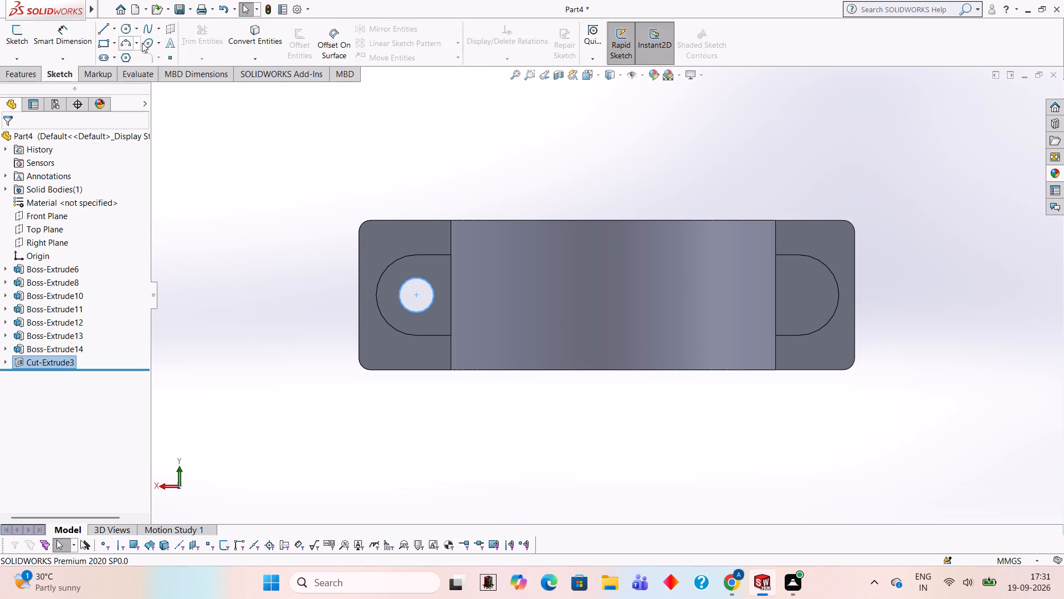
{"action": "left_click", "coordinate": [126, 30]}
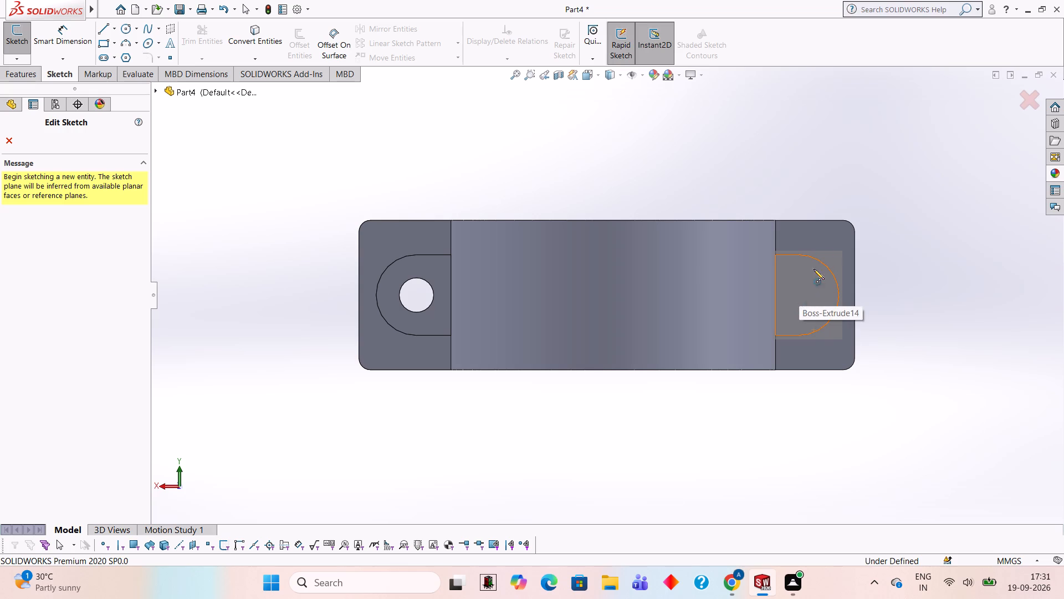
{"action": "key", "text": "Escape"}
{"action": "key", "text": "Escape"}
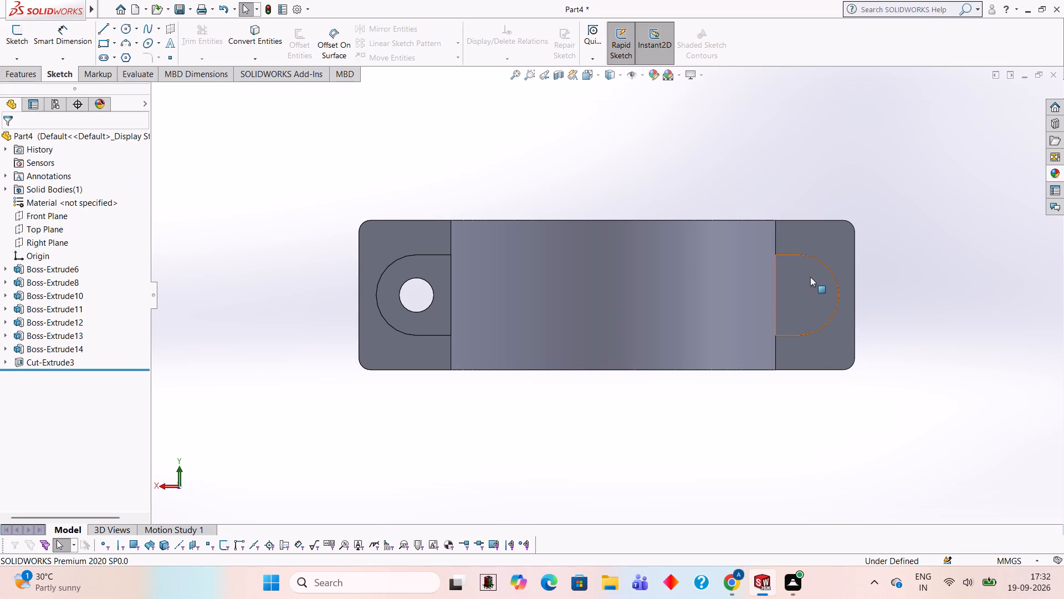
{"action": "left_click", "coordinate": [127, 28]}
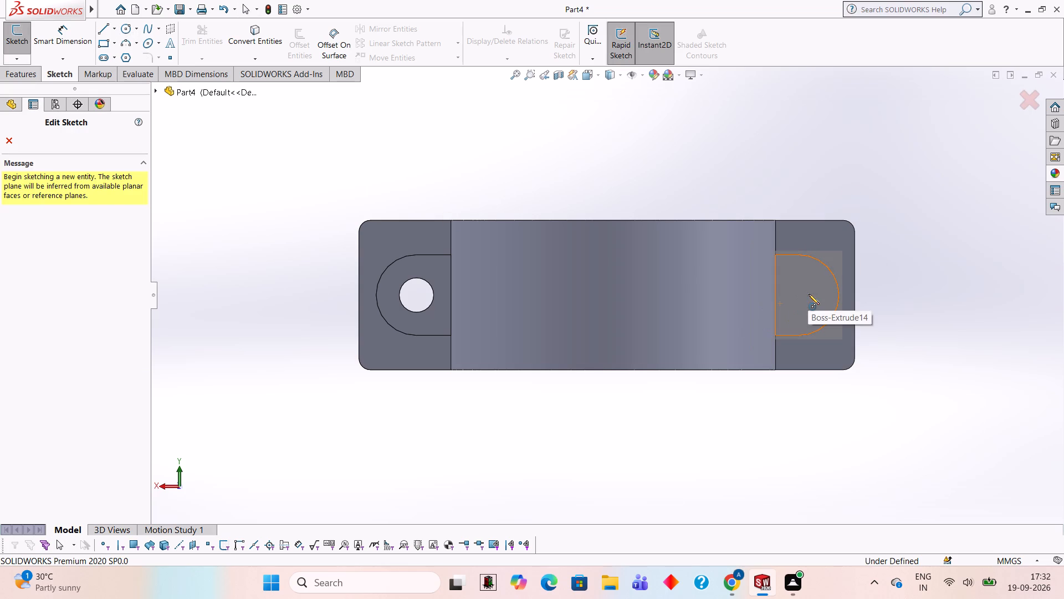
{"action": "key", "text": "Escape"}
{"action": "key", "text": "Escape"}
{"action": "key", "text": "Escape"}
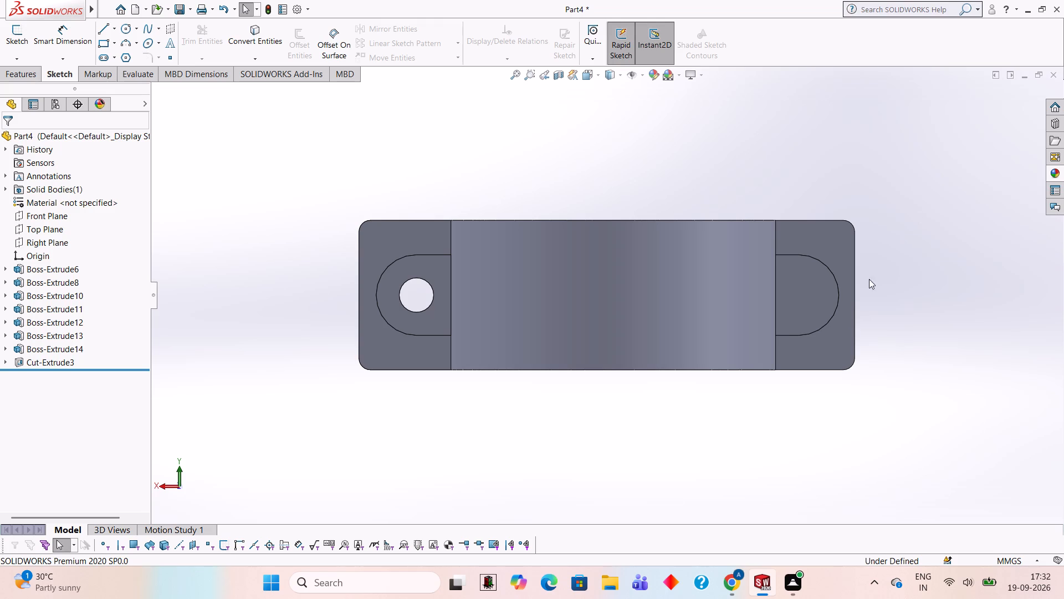
Sketch a 15 mm diameter circle on the uncut boss's face, near the centre of its rounded end.
{"action": "left_click", "coordinate": [810, 291]}
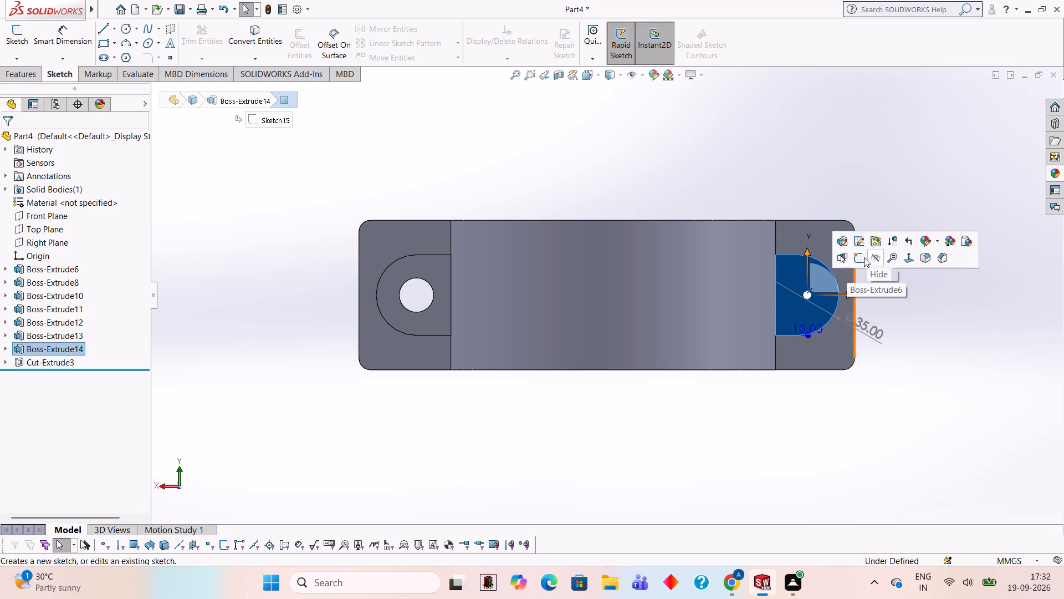
{"action": "left_click", "coordinate": [858, 257]}
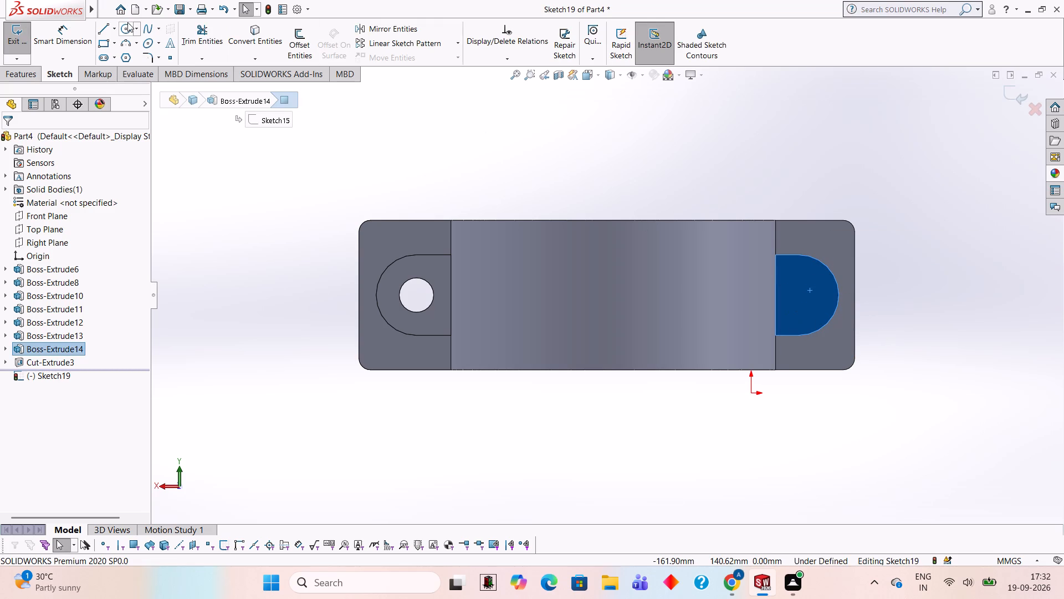
{"action": "left_click", "coordinate": [127, 22]}
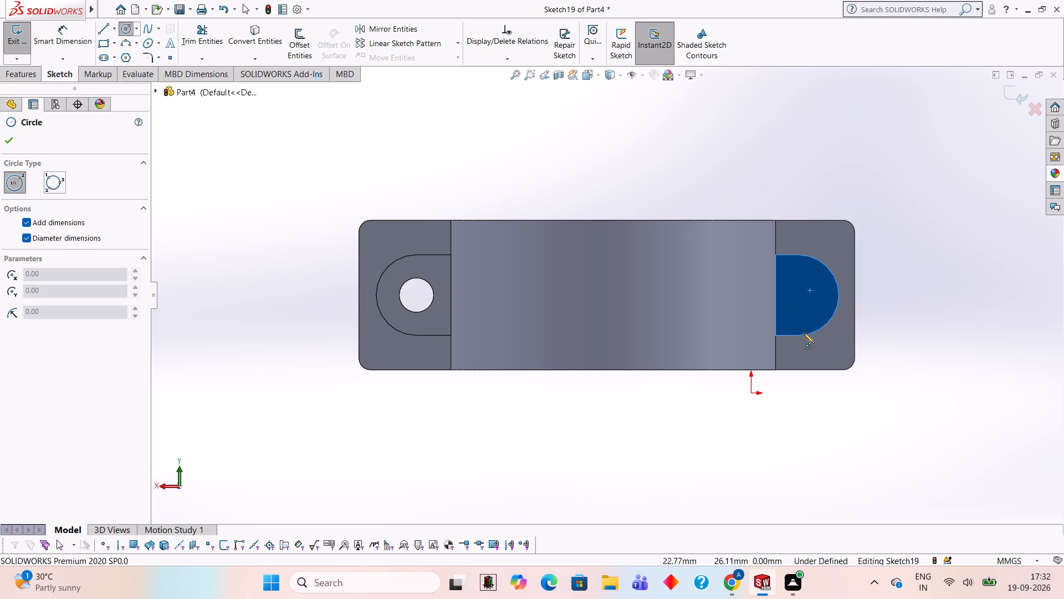
{"action": "left_click", "coordinate": [803, 292]}
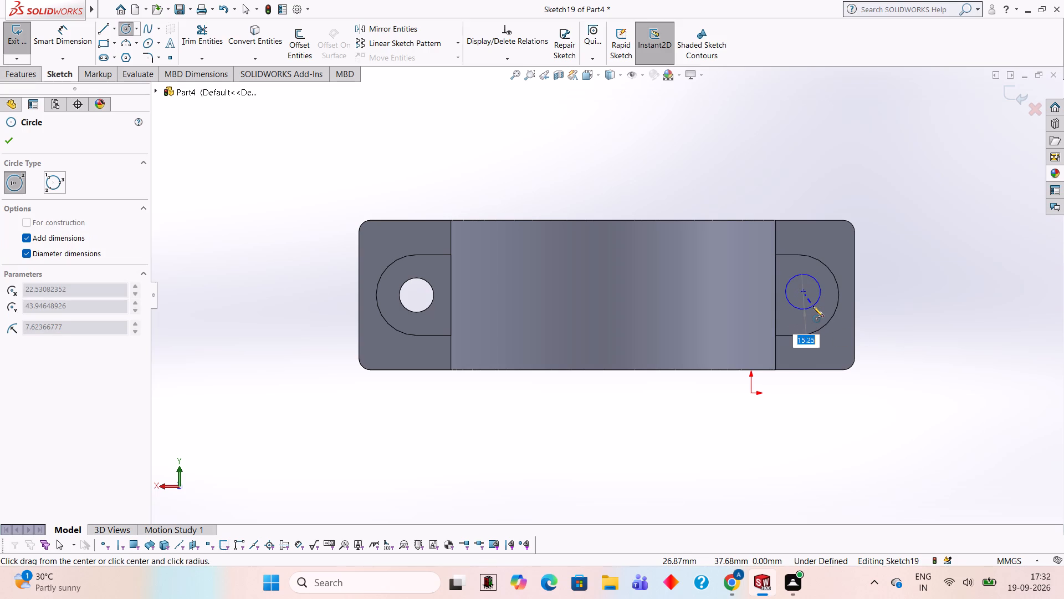
{"action": "type", "text": "15"}
{"action": "key", "text": "Return"}
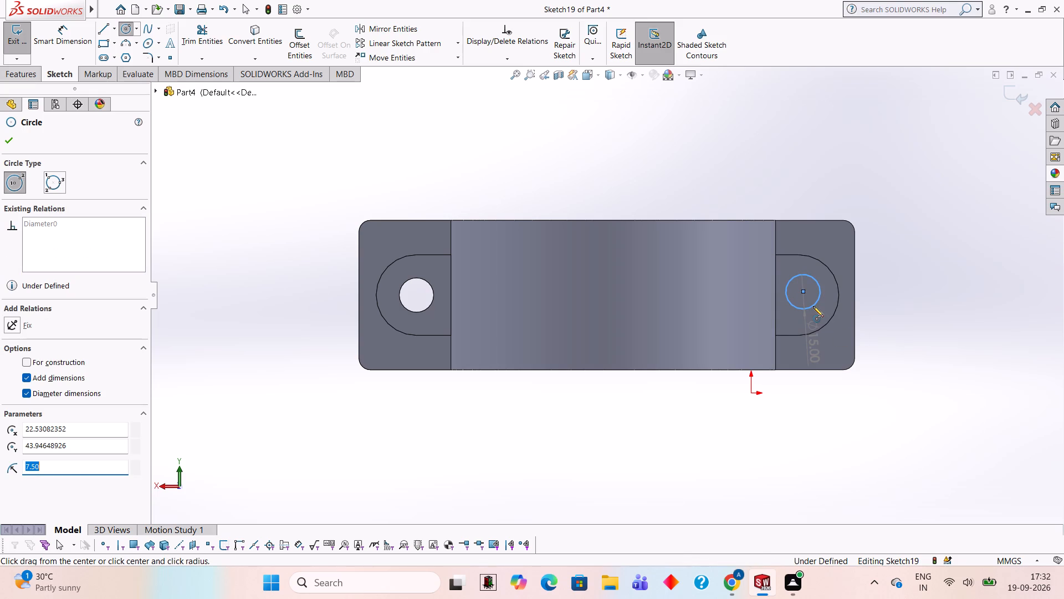
{"action": "key", "text": "Escape"}
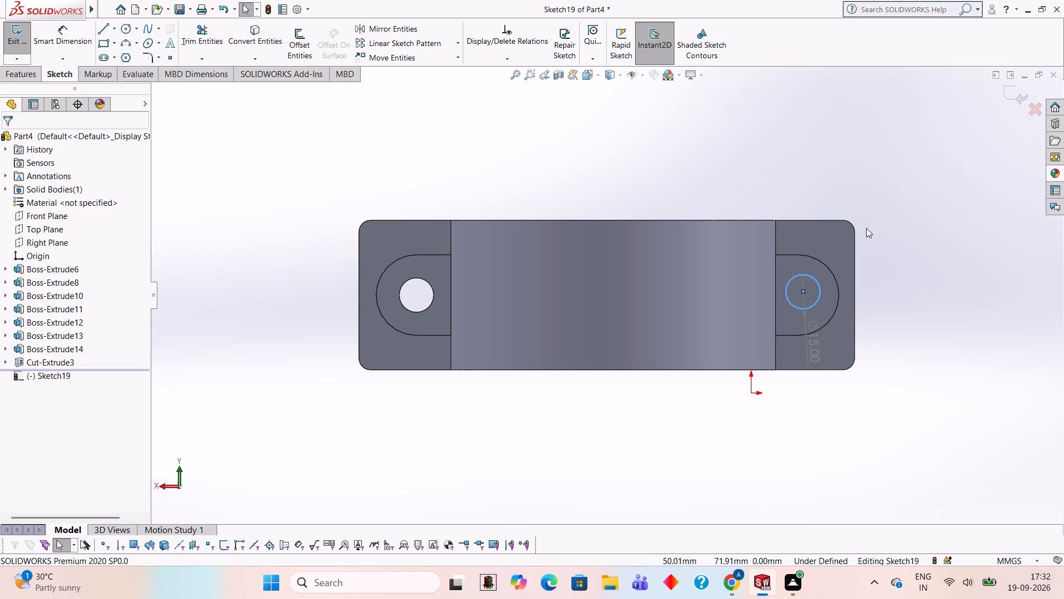
Cut this 15 mm circle through the boss and tab as a 20 mm blind Extruded Cut.
{"action": "left_click", "coordinate": [24, 74]}
{"action": "left_click", "coordinate": [187, 37]}
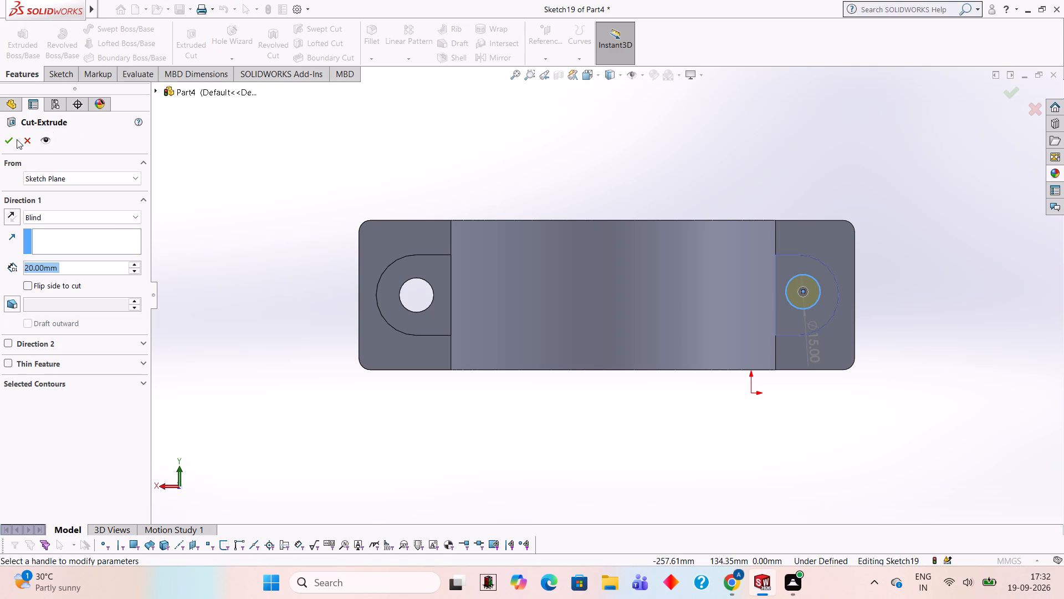
{"action": "left_click", "coordinate": [15, 139]}
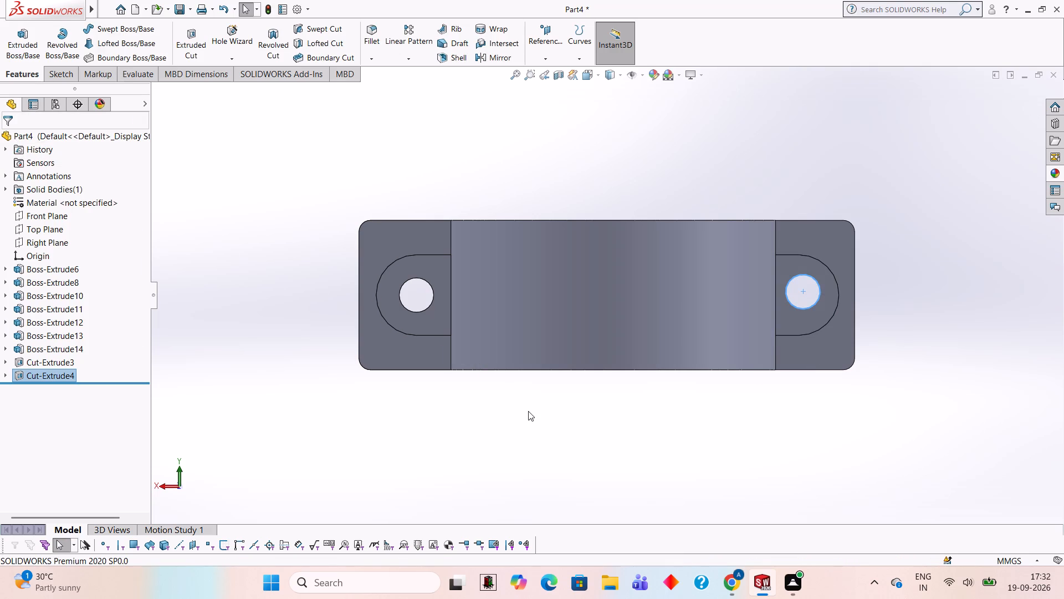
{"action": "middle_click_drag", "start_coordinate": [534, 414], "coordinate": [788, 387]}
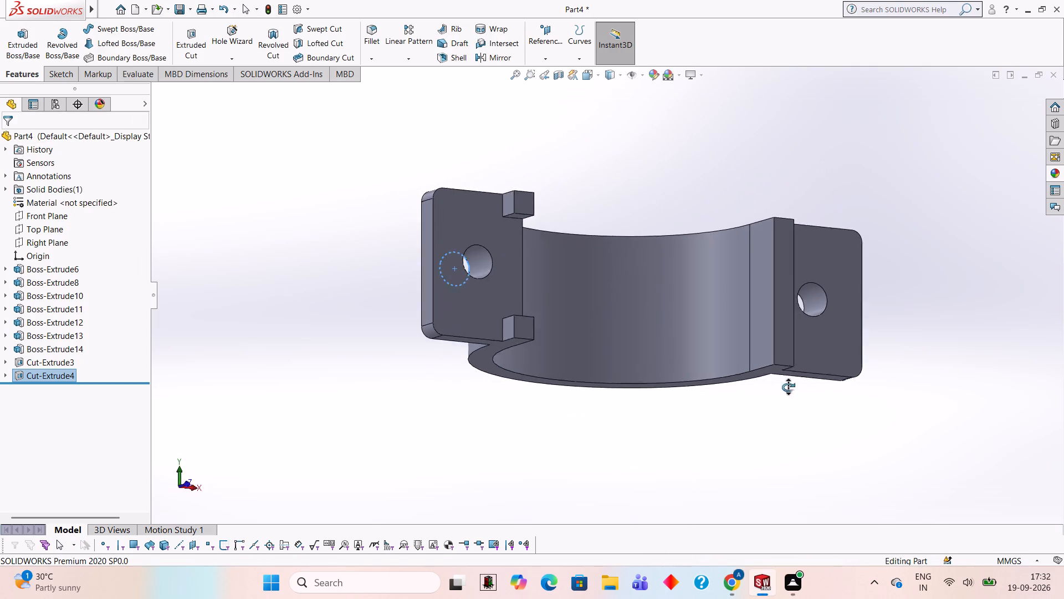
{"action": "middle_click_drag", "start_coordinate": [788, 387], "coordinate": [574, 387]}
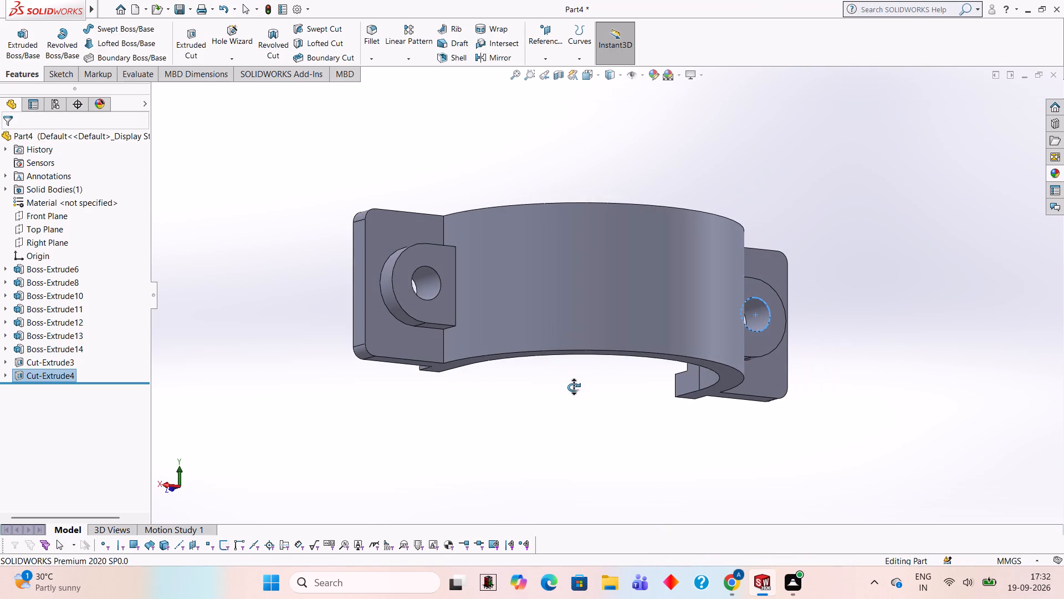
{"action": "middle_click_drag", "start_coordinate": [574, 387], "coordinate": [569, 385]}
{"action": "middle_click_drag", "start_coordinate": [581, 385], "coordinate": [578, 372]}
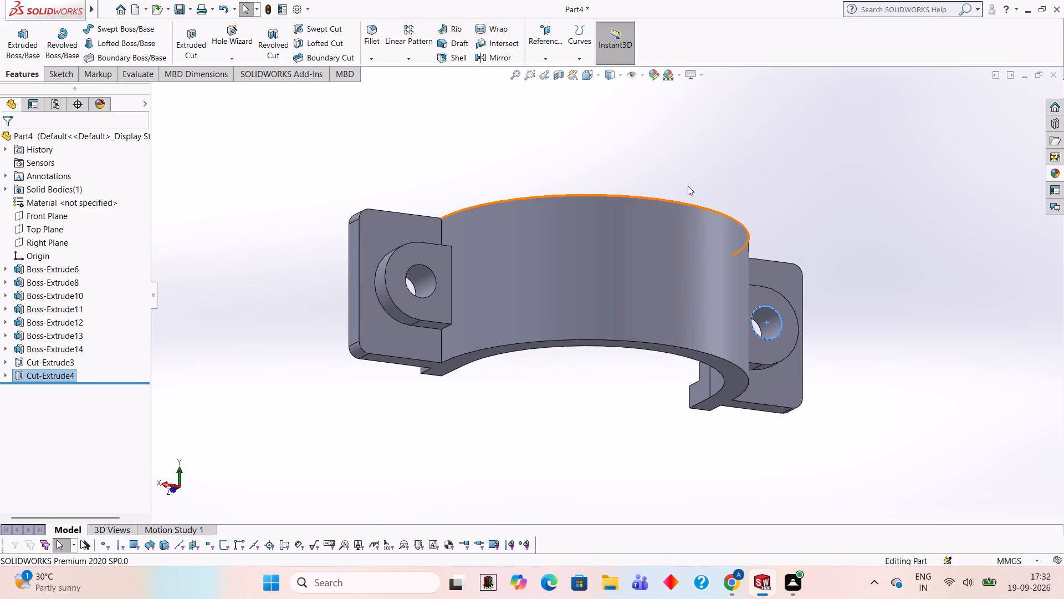
Apply the solid Red appearance to the whole part.
{"action": "key", "text": "Escape"}
{"action": "middle_click_drag", "start_coordinate": [637, 400], "coordinate": [640, 351]}
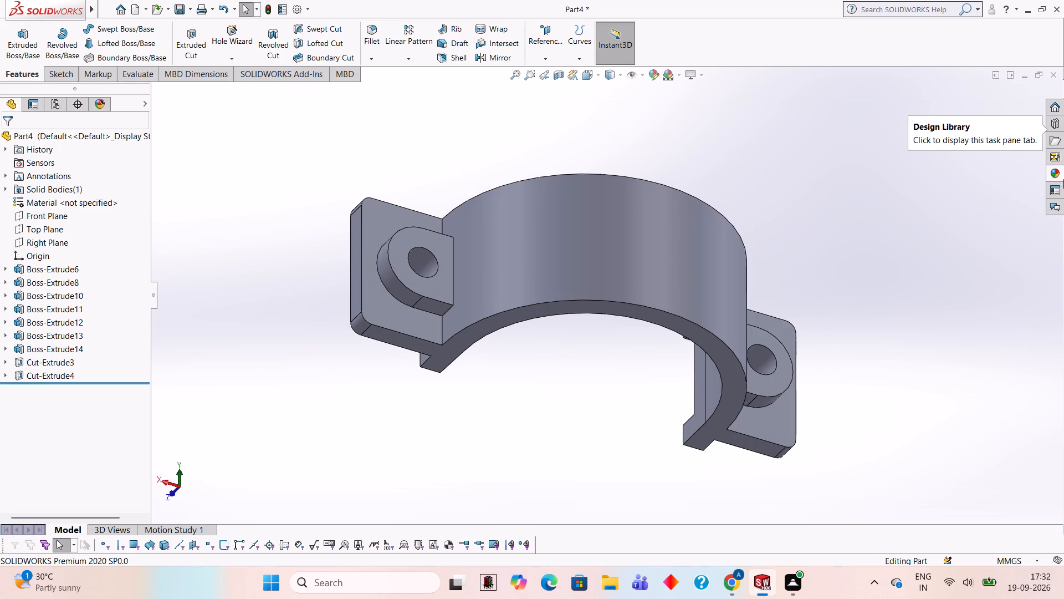
{"action": "left_click", "coordinate": [1060, 175]}
{"action": "left_click", "coordinate": [950, 464]}
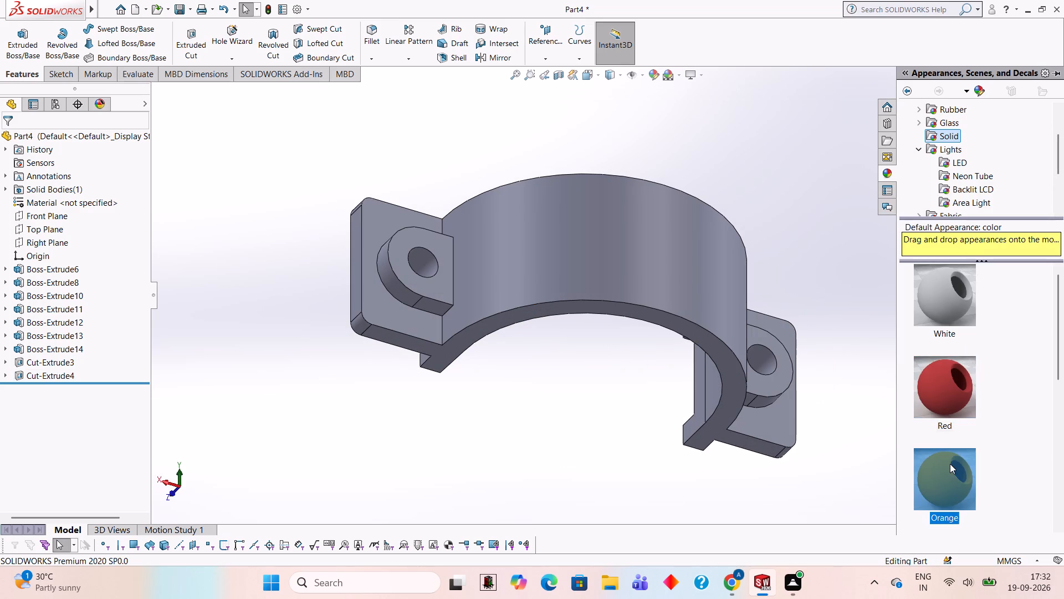
{"action": "left_click_drag", "start_coordinate": [954, 392], "coordinate": [646, 242]}
{"action": "left_click", "coordinate": [673, 243]}
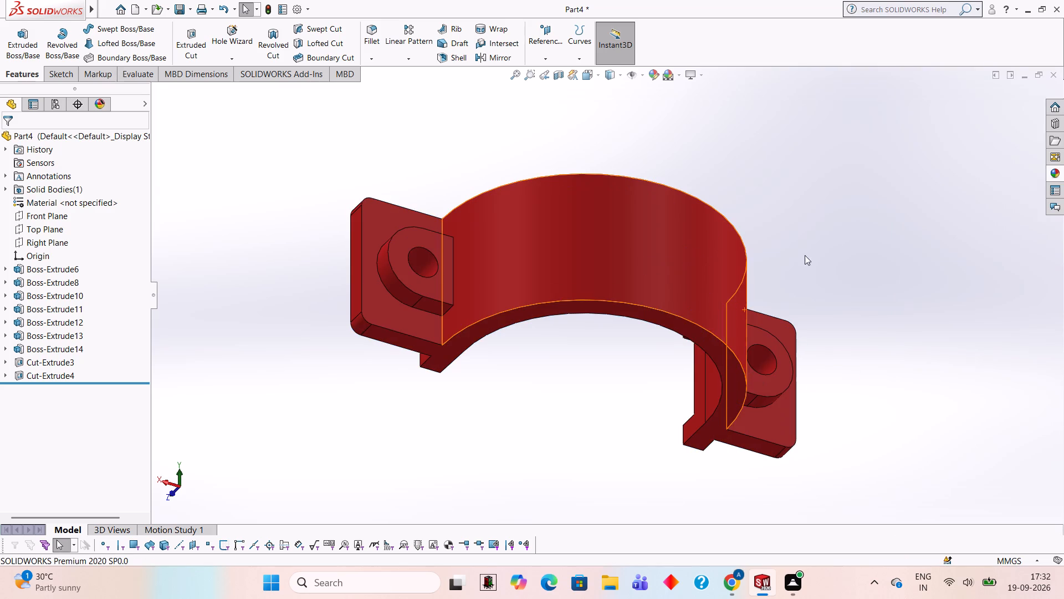
Apply the solid Yellow appearance to the inner face of the first boss's 15 mm hole.
{"action": "left_click", "coordinate": [1061, 175]}
{"action": "scroll", "coordinate": [937, 429], "scroll_direction": "down", "scroll_amount": 1}
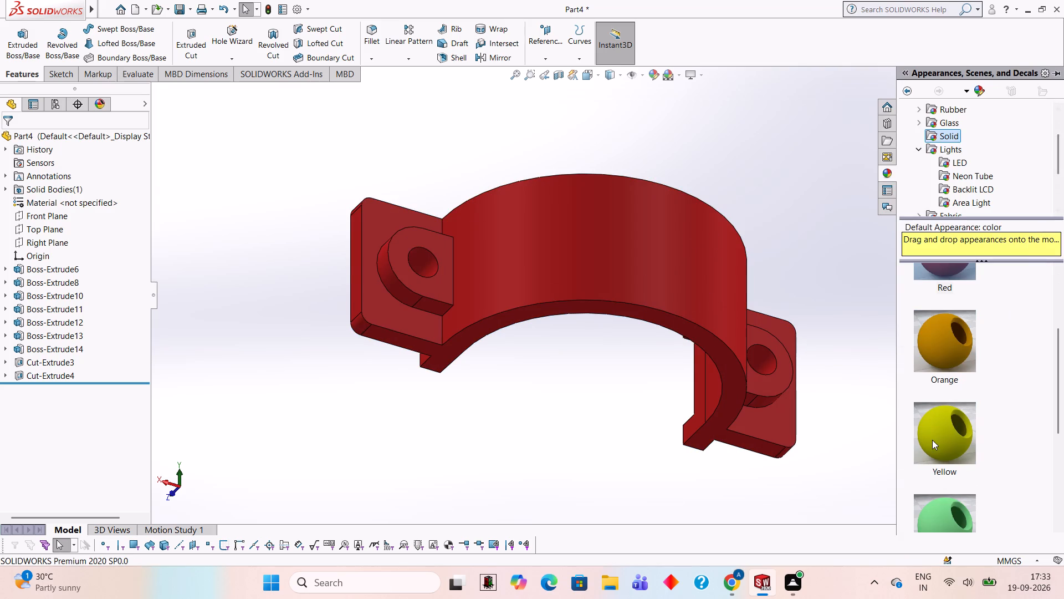
{"action": "left_click_drag", "start_coordinate": [938, 436], "coordinate": [406, 252]}
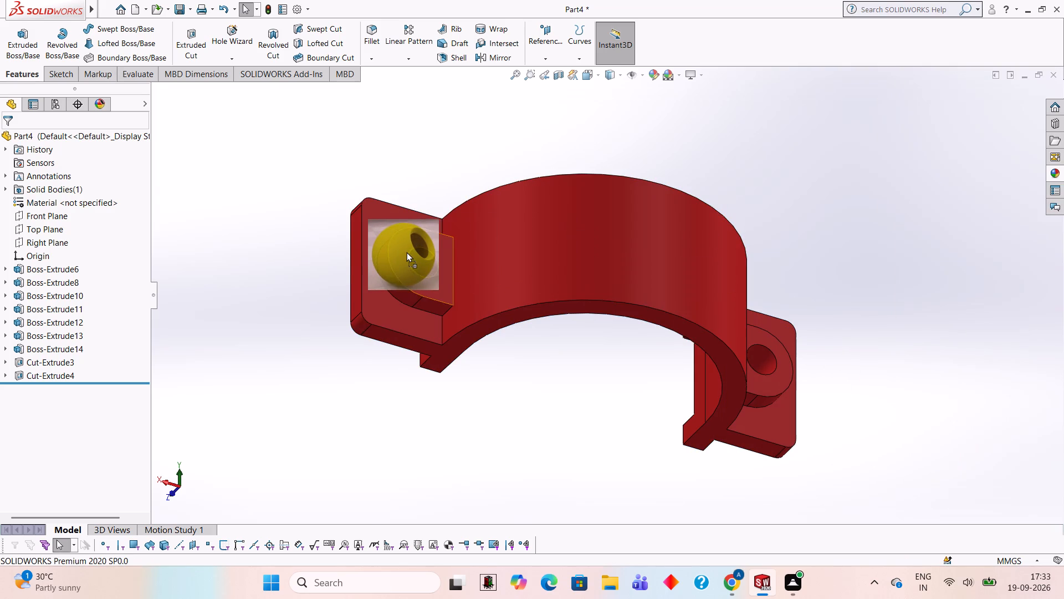
{"action": "left_click_drag", "start_coordinate": [406, 252], "coordinate": [412, 255]}
{"action": "left_click", "coordinate": [412, 255]}
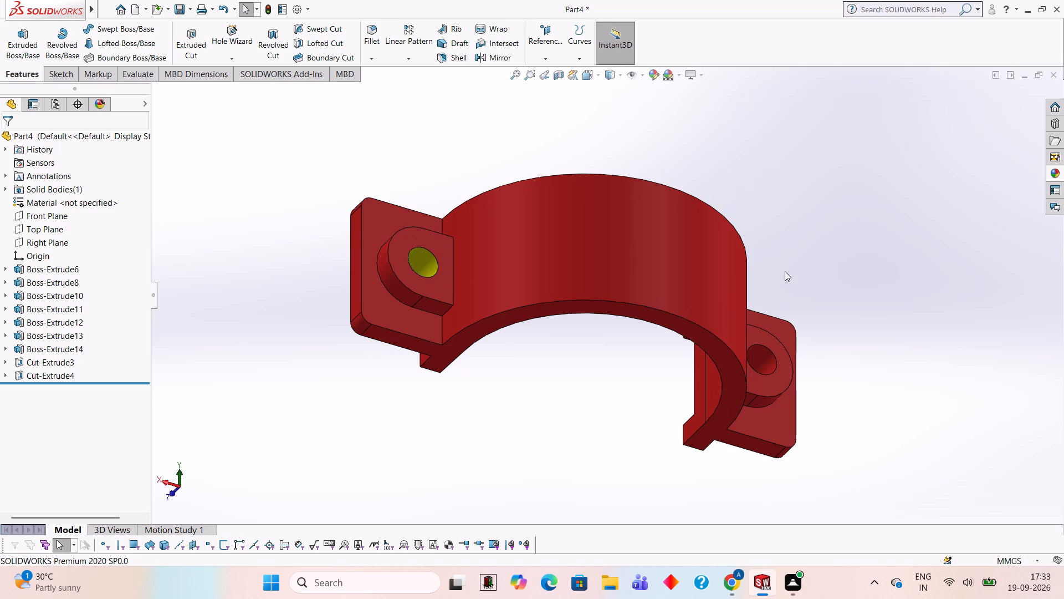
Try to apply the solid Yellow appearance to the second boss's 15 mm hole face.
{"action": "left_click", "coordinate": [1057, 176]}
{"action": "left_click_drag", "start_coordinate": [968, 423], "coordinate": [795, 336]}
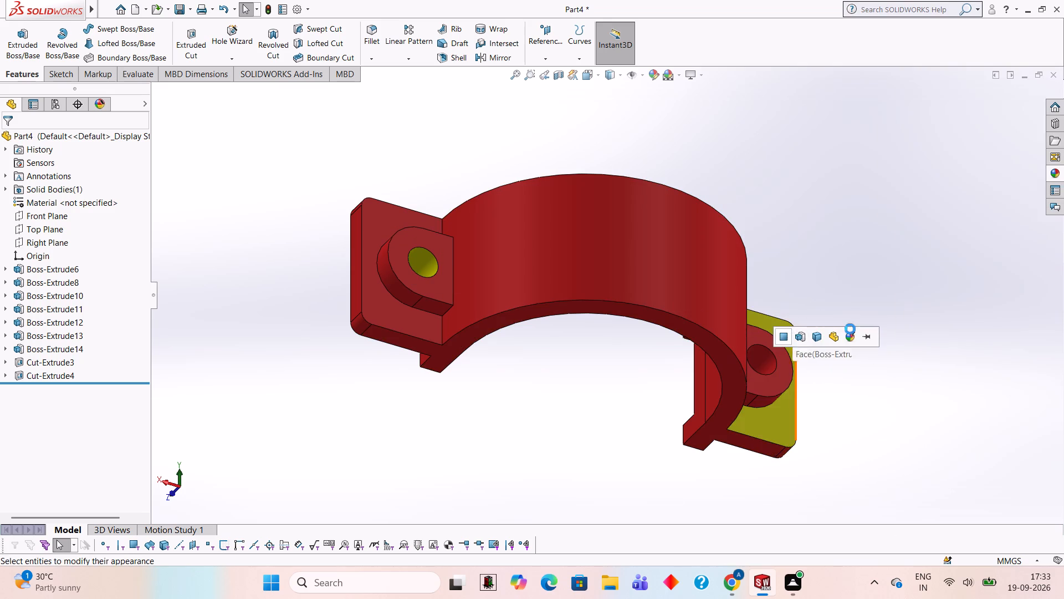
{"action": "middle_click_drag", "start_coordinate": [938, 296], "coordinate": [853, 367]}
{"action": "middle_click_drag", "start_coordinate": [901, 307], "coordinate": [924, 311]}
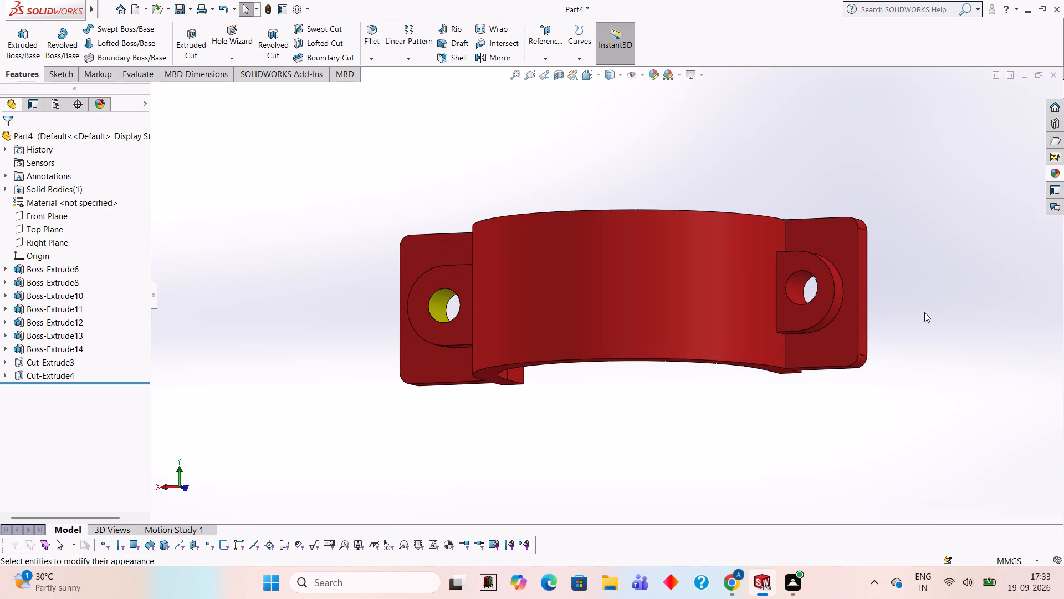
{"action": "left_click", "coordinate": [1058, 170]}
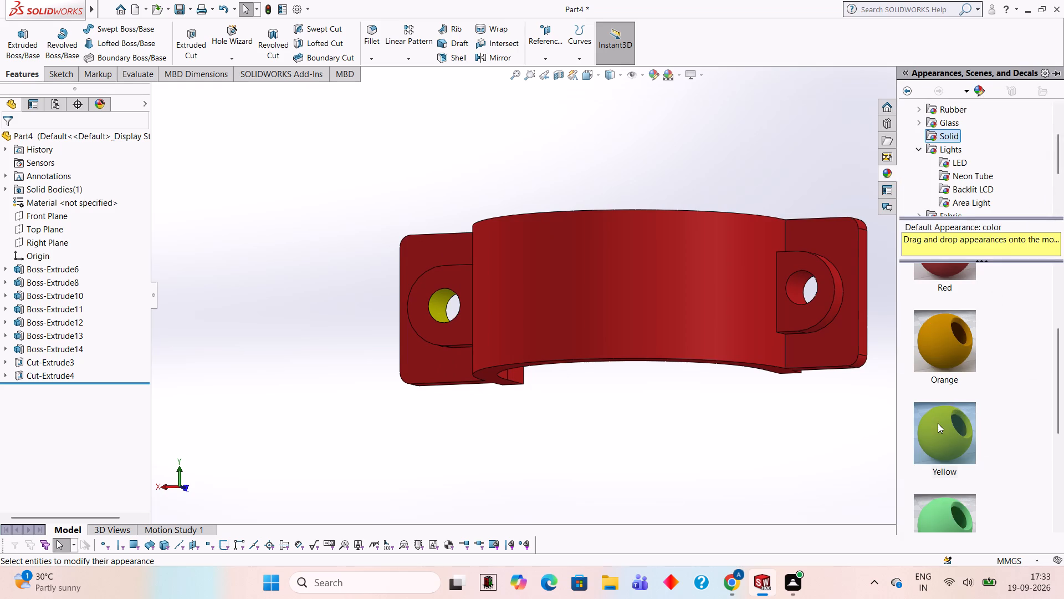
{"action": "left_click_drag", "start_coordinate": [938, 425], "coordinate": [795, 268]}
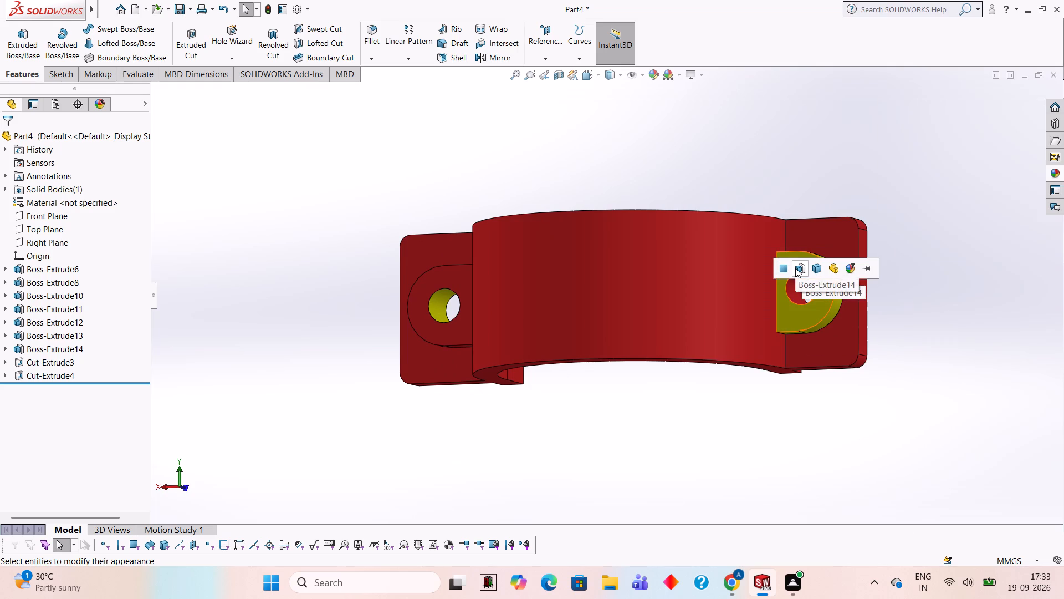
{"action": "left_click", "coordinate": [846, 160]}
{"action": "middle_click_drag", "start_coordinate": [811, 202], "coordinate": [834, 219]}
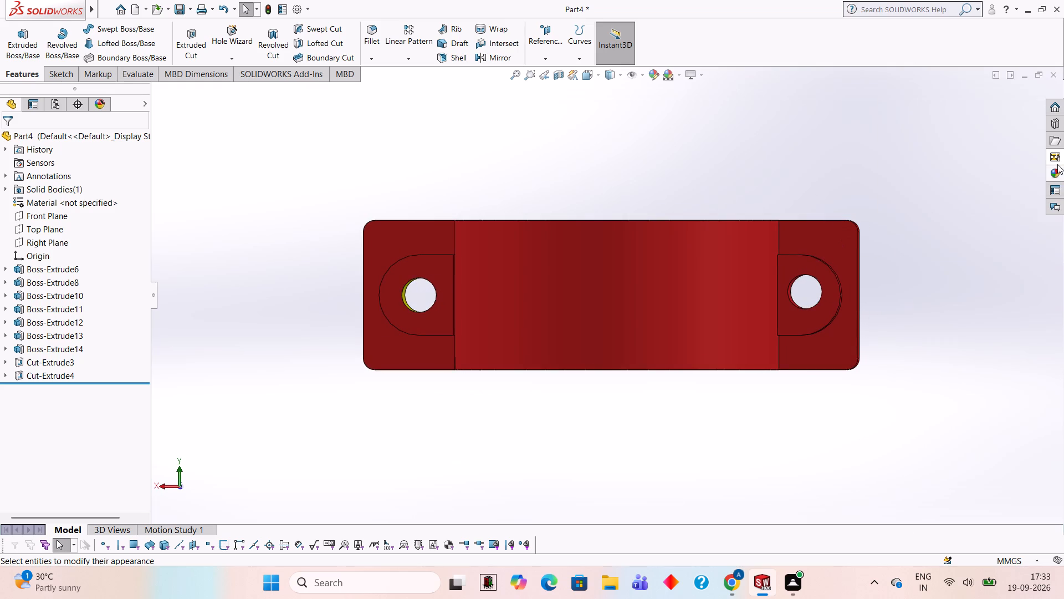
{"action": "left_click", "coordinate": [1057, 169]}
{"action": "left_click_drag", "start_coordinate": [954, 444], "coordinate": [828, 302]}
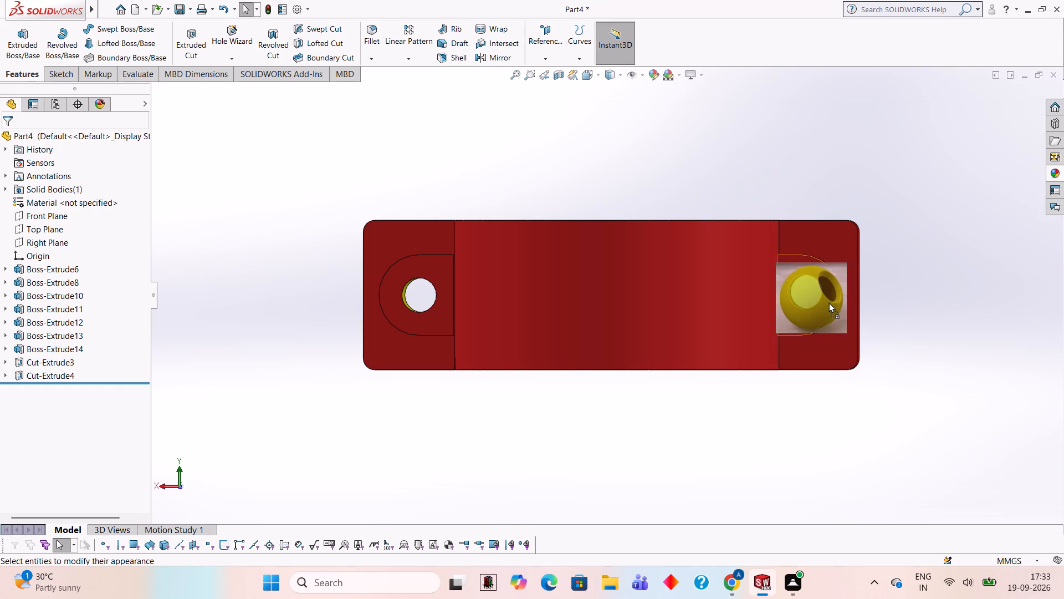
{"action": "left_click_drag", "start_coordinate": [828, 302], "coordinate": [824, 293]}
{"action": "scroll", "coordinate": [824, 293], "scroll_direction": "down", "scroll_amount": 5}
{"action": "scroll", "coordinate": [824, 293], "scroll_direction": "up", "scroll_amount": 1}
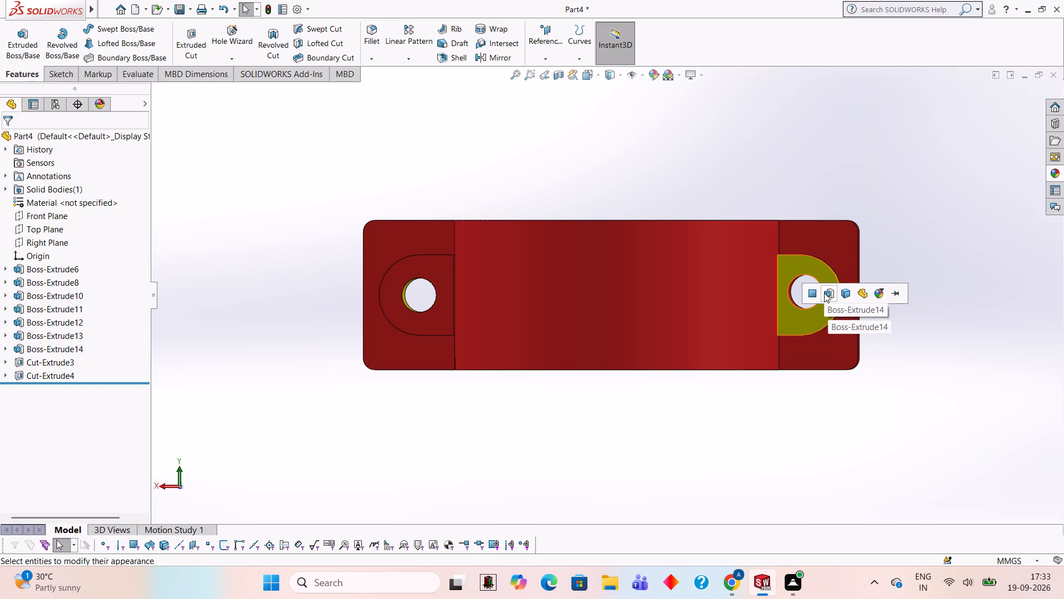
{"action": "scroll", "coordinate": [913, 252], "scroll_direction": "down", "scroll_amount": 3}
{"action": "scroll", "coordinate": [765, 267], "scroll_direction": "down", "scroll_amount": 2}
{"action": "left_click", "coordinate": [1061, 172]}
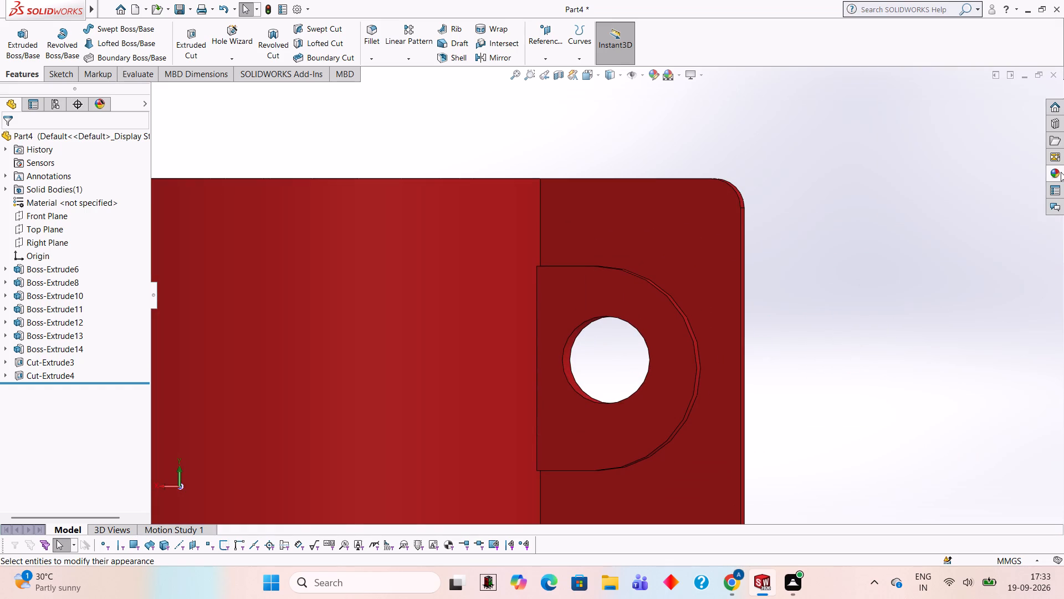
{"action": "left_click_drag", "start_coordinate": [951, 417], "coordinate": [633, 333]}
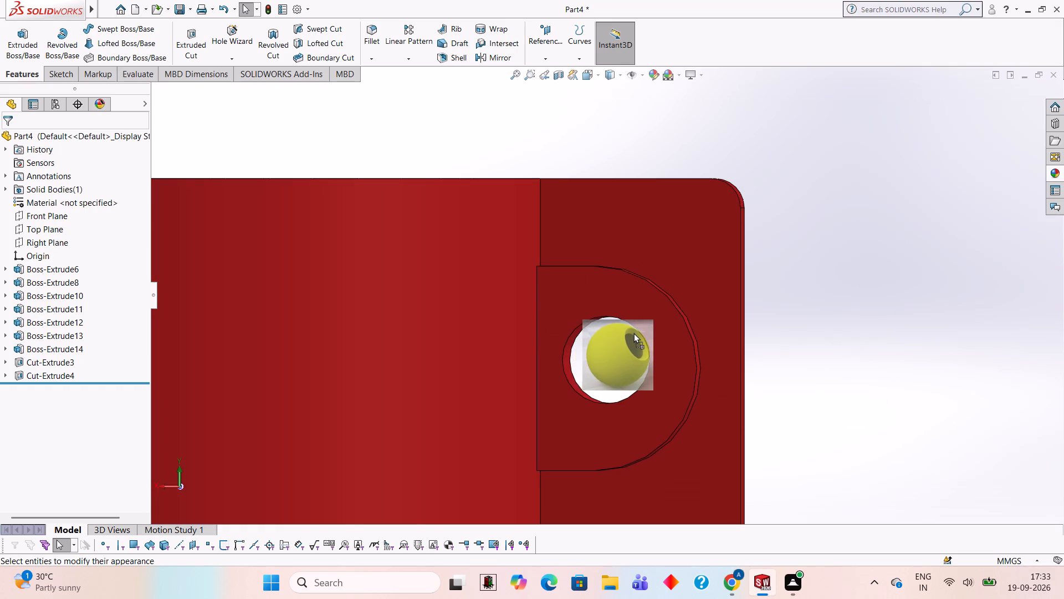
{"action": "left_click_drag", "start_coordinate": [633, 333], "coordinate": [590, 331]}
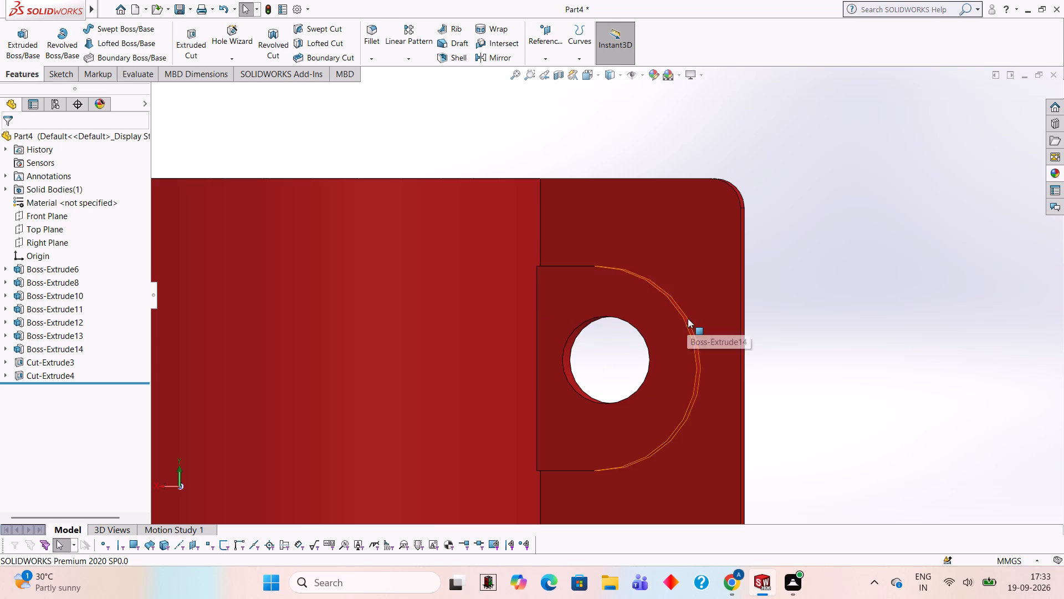
Apply the solid Yellow appearance to the inner face of the second boss's 15 mm hole.
{"action": "right_click_drag", "start_coordinate": [727, 309], "coordinate": [692, 308]}
{"action": "middle_click_drag", "start_coordinate": [727, 309], "coordinate": [704, 308]}
{"action": "right_click", "coordinate": [687, 308]}
{"action": "left_click", "coordinate": [899, 199]}
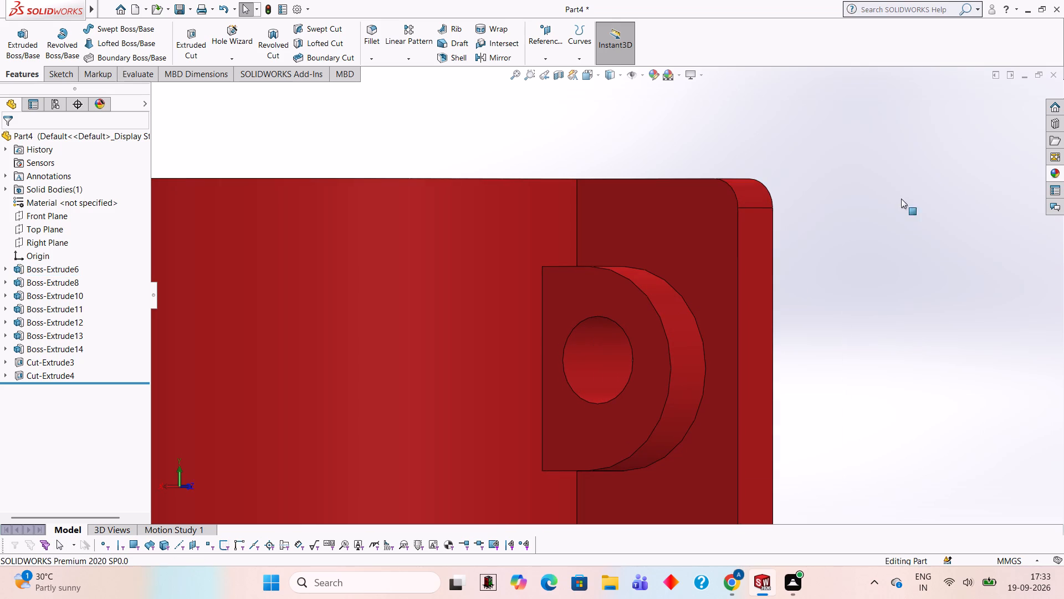
{"action": "left_click", "coordinate": [1062, 174]}
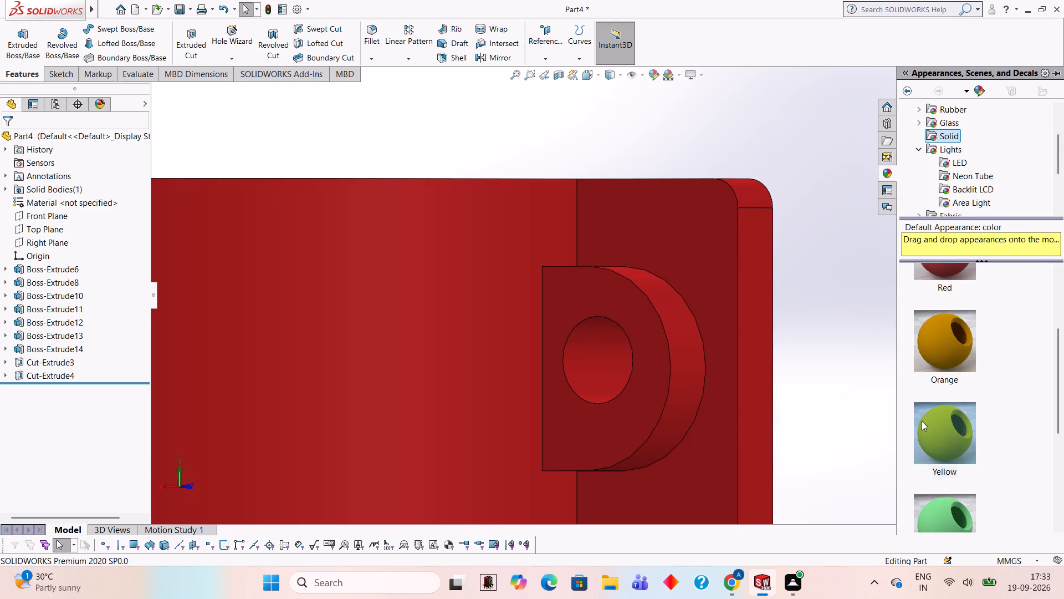
{"action": "left_click_drag", "start_coordinate": [935, 428], "coordinate": [597, 342]}
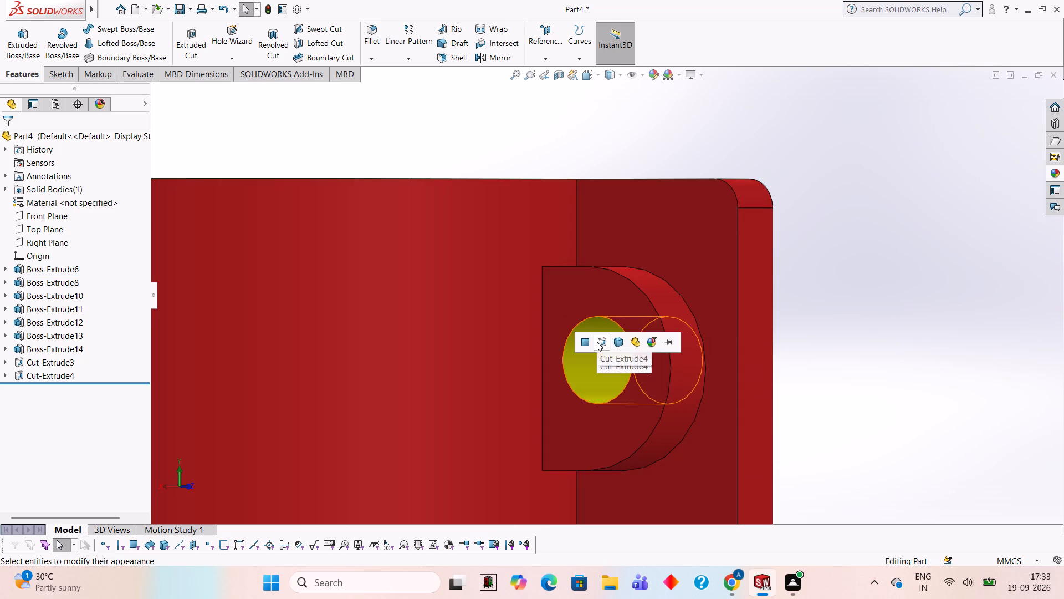
{"action": "left_click", "coordinate": [597, 342]}
Inspect the coloured band, end tabs, bosses and both holes from the front, side and back.
{"action": "scroll", "coordinate": [635, 336], "scroll_direction": "up", "scroll_amount": 1}
{"action": "middle_click_drag", "start_coordinate": [635, 336], "coordinate": [776, 302]}
{"action": "scroll", "coordinate": [776, 302], "scroll_direction": "up", "scroll_amount": 2}
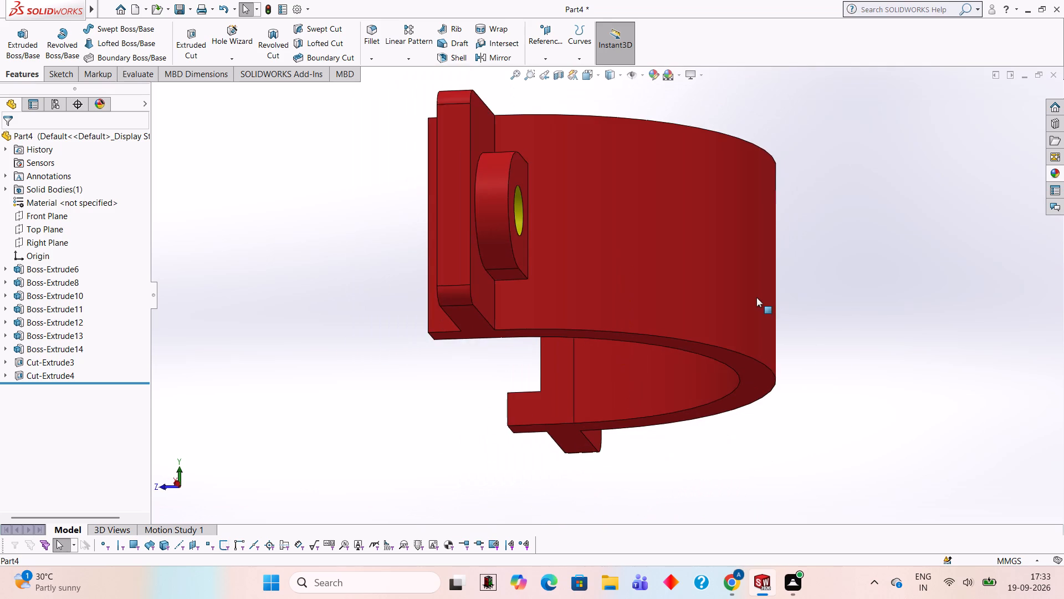
{"action": "middle_click_drag", "start_coordinate": [756, 297], "coordinate": [680, 262]}
{"action": "scroll", "coordinate": [664, 268], "scroll_direction": "up", "scroll_amount": 2}
{"action": "middle_click_drag", "start_coordinate": [556, 259], "coordinate": [564, 248]}
{"action": "scroll", "coordinate": [564, 248], "scroll_direction": "up", "scroll_amount": 2}
{"action": "middle_click_drag", "start_coordinate": [560, 231], "coordinate": [566, 205]}
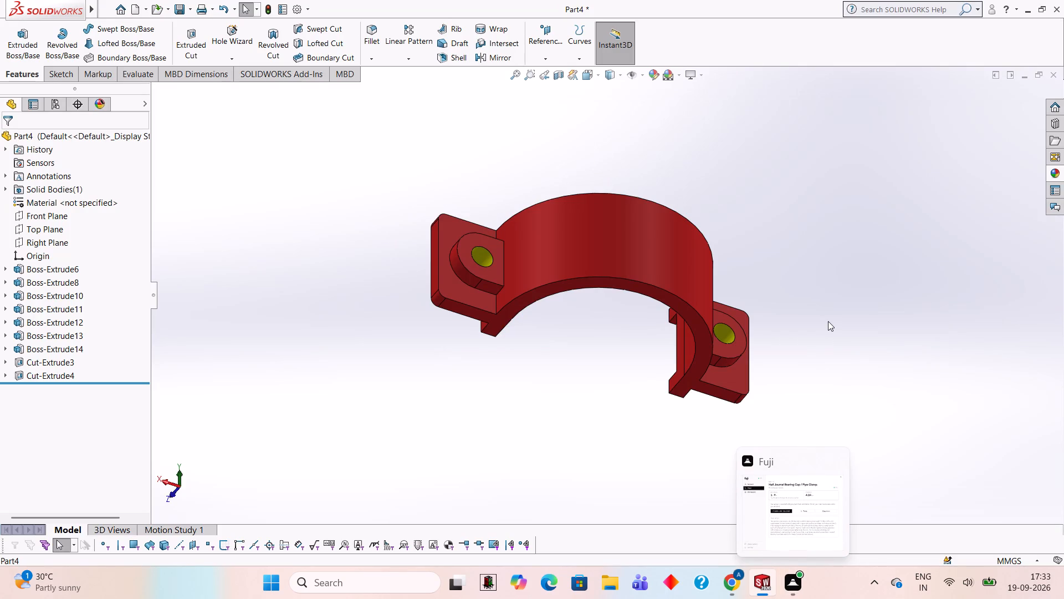
{"action": "middle_click_drag", "start_coordinate": [773, 285], "coordinate": [766, 282]}
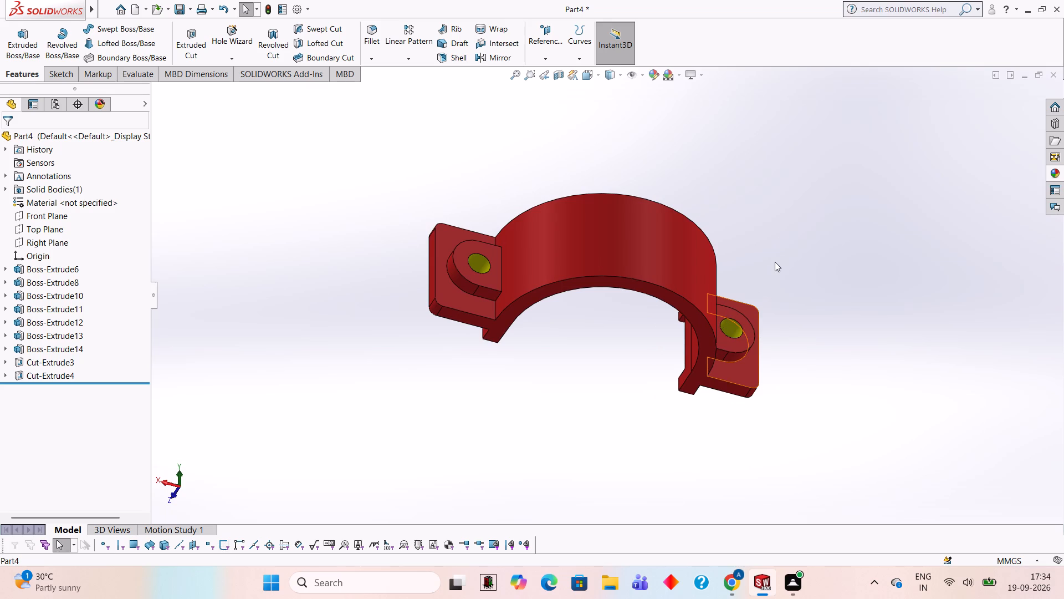
{"action": "middle_click_drag", "start_coordinate": [765, 218], "coordinate": [741, 237]}
{"action": "middle_click_drag", "start_coordinate": [741, 237], "coordinate": [753, 245]}
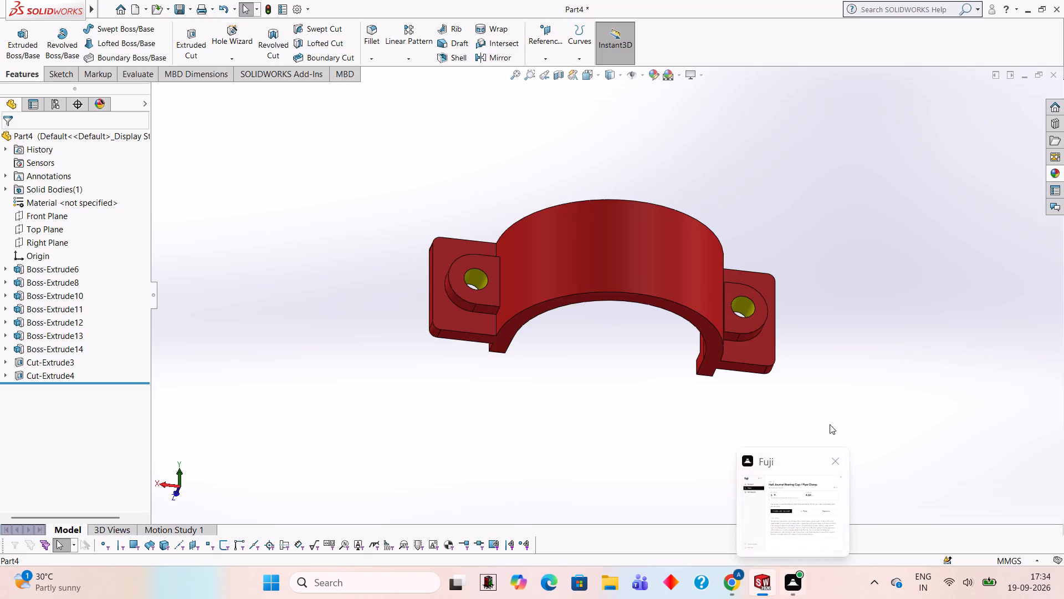
{"action": "left_click", "coordinate": [878, 226]}
{"action": "middle_click_drag", "start_coordinate": [820, 361], "coordinate": [995, 455]}
{"action": "scroll", "coordinate": [884, 405], "scroll_direction": "down", "scroll_amount": 1}
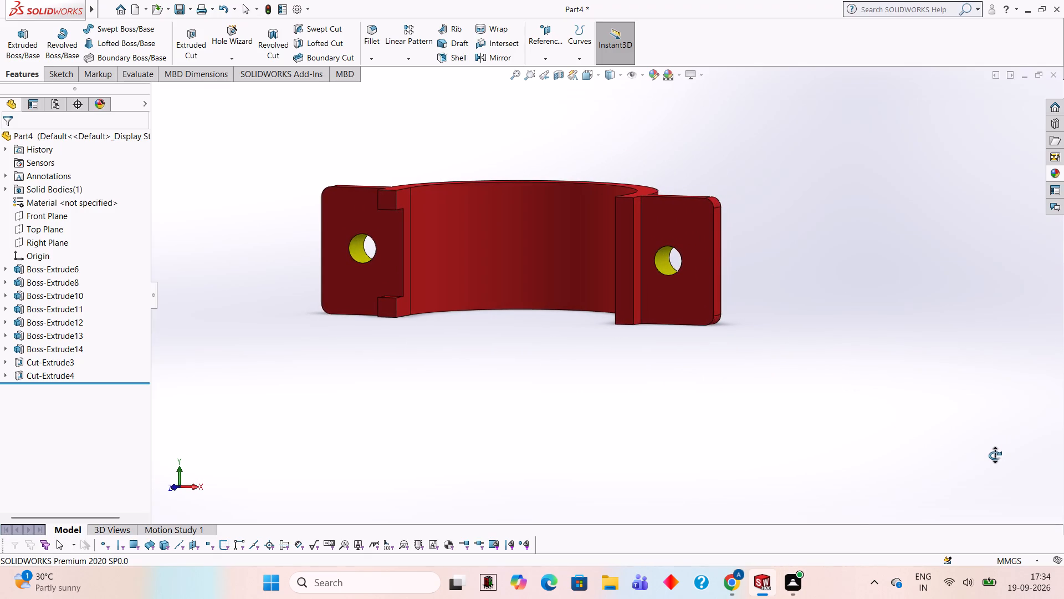
{"action": "middle_click_drag", "start_coordinate": [995, 455], "coordinate": [821, 298]}
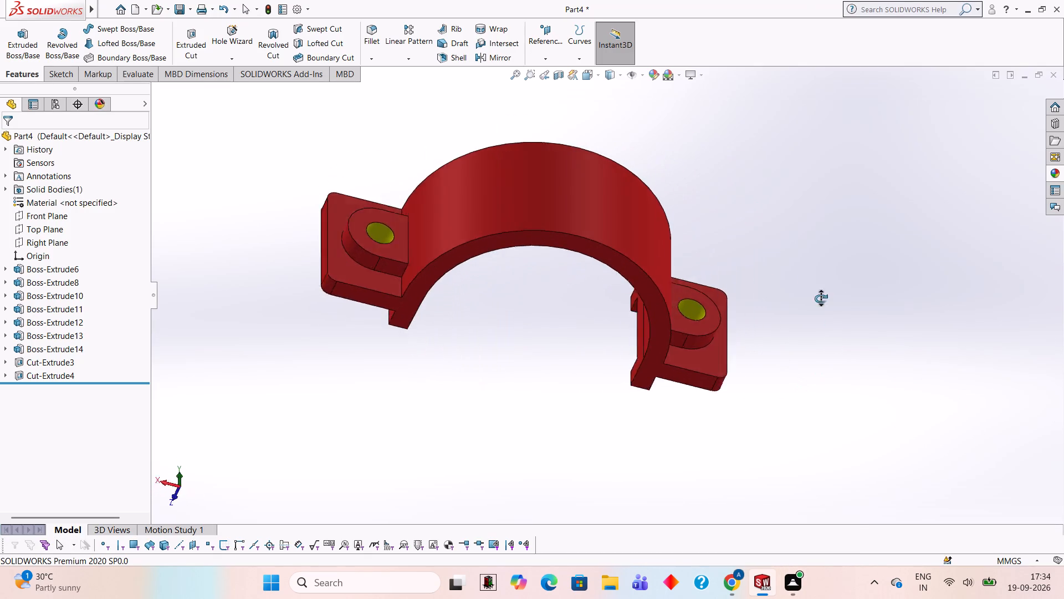
{"action": "middle_click_drag", "start_coordinate": [821, 298], "coordinate": [807, 308]}
{"action": "scroll", "coordinate": [807, 308], "scroll_direction": "up", "scroll_amount": 3}
{"action": "middle_click_drag", "start_coordinate": [654, 336], "coordinate": [674, 368]}
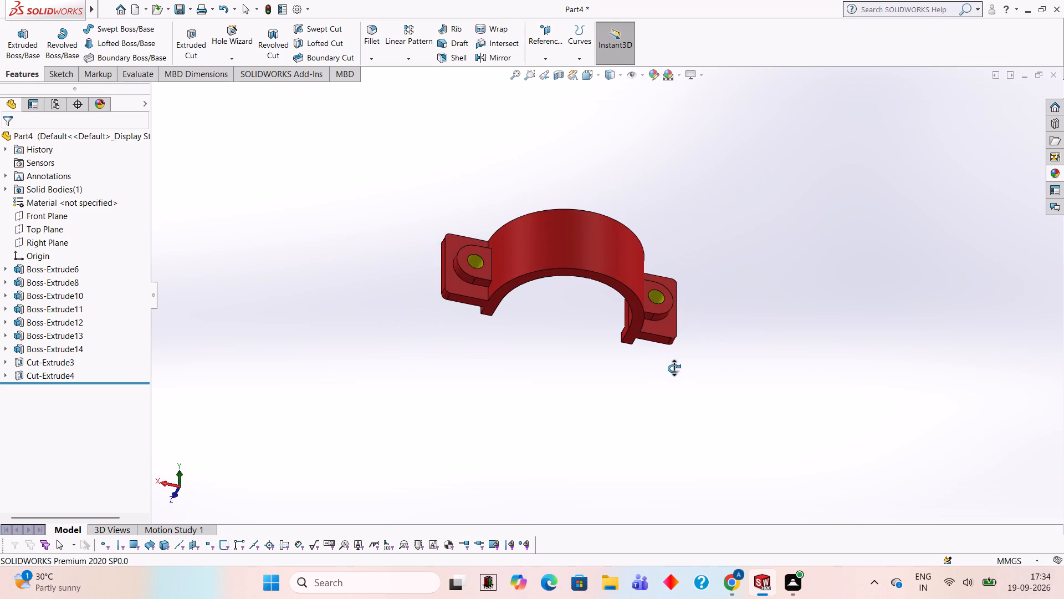
{"action": "middle_click_drag", "start_coordinate": [674, 368], "coordinate": [671, 368]}
{"action": "left_click", "coordinate": [660, 369]}
{"action": "middle_click_drag", "start_coordinate": [663, 369], "coordinate": [680, 392]}
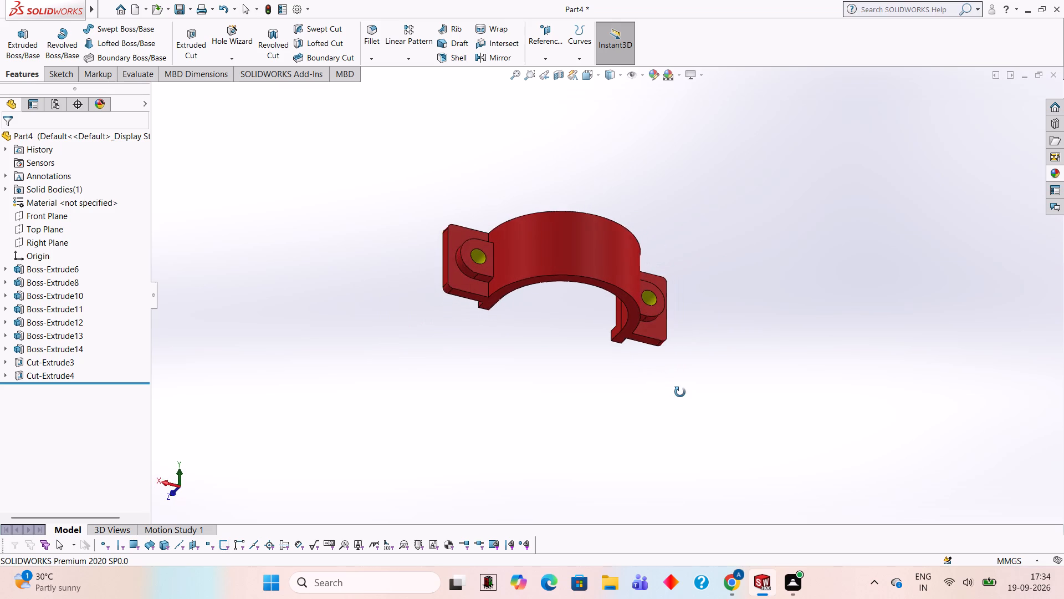
{"action": "middle_click_drag", "start_coordinate": [680, 392], "coordinate": [677, 391]}
{"action": "middle_click_drag", "start_coordinate": [633, 372], "coordinate": [635, 348]}
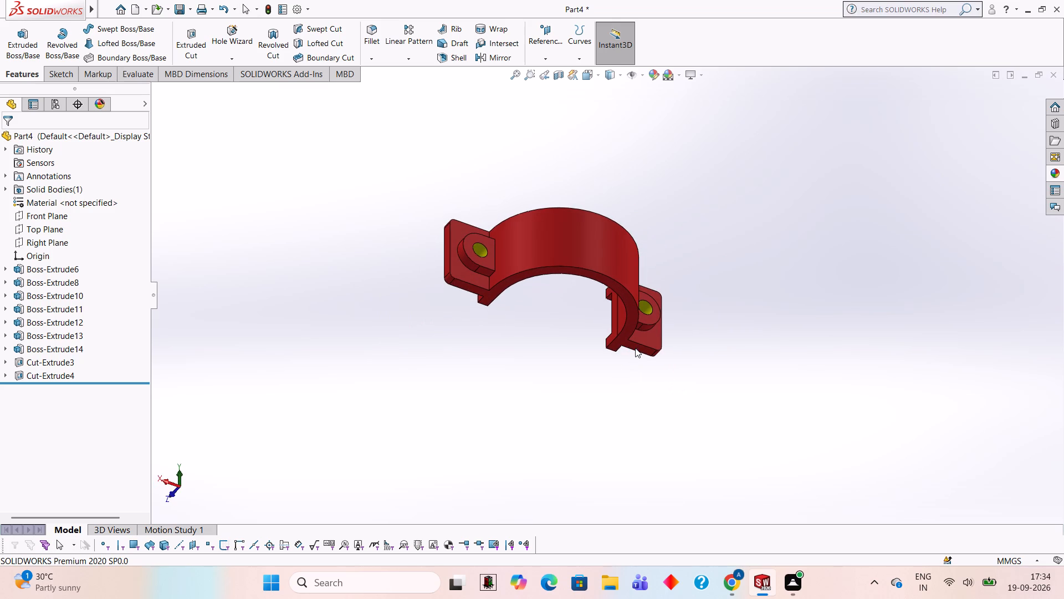
{"action": "middle_click_drag", "start_coordinate": [574, 383], "coordinate": [570, 369]}
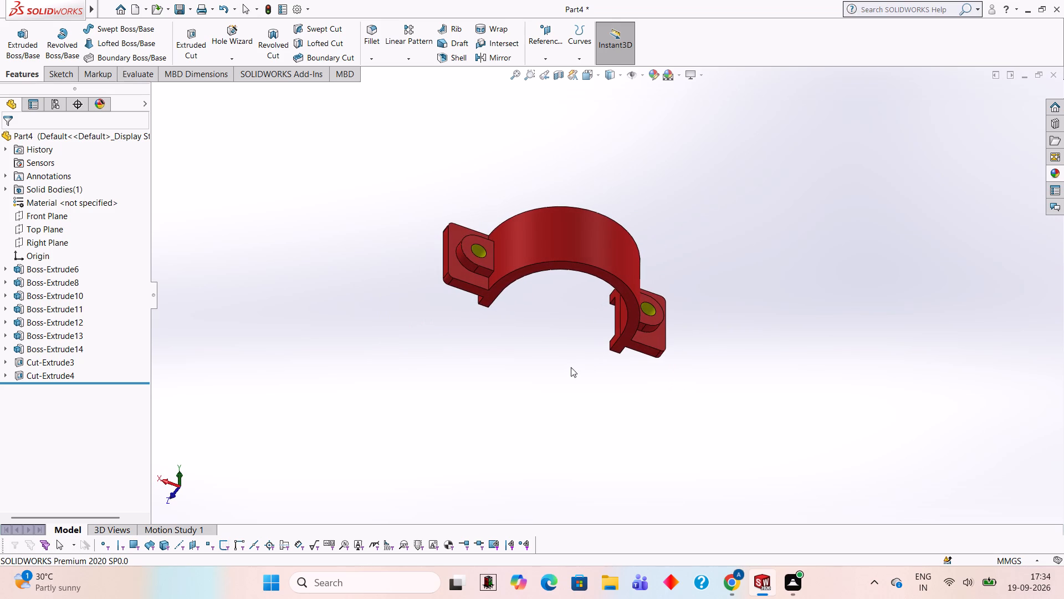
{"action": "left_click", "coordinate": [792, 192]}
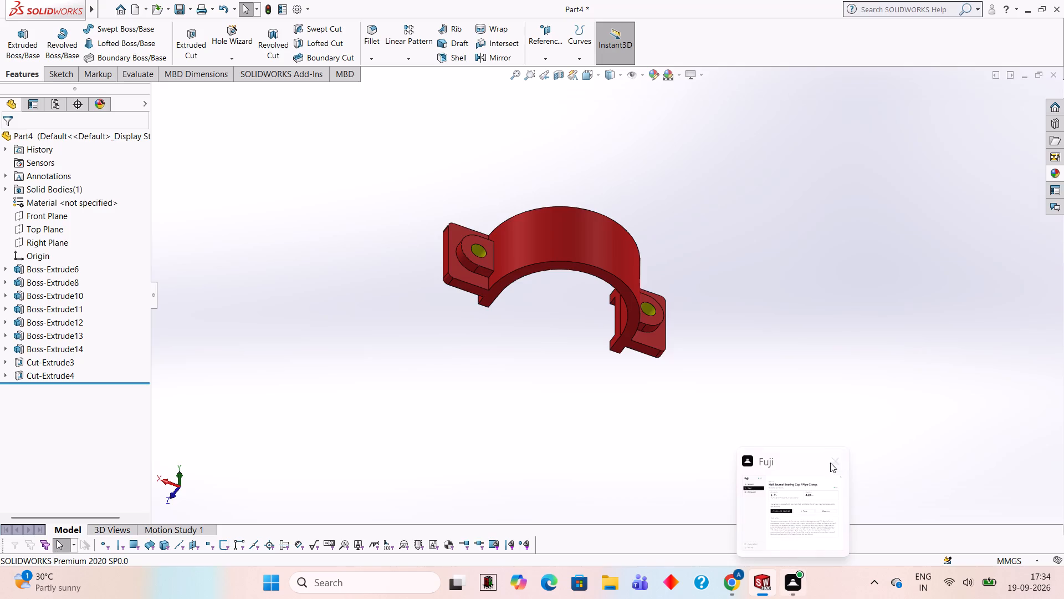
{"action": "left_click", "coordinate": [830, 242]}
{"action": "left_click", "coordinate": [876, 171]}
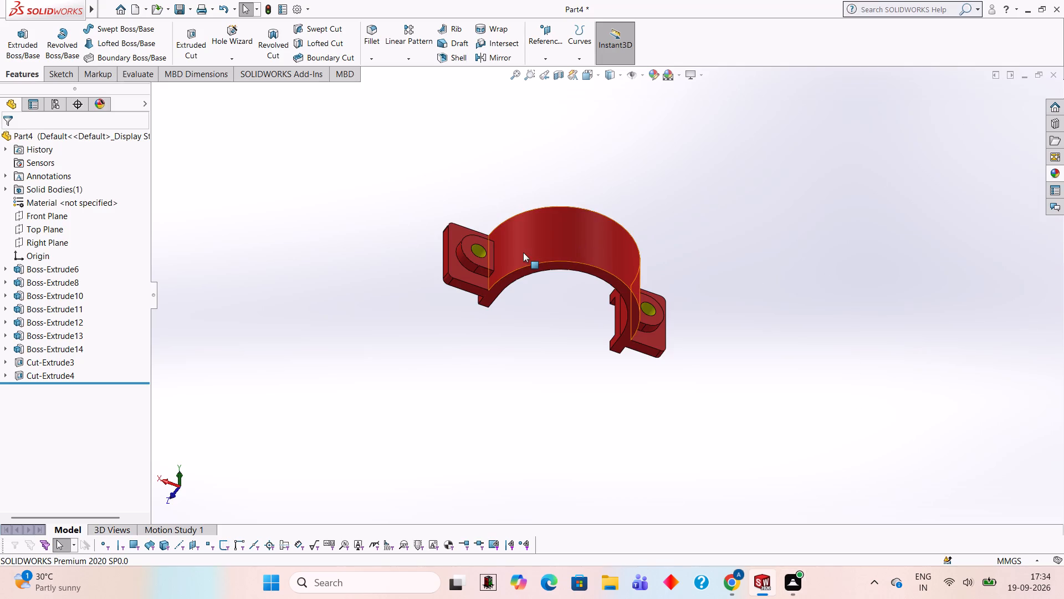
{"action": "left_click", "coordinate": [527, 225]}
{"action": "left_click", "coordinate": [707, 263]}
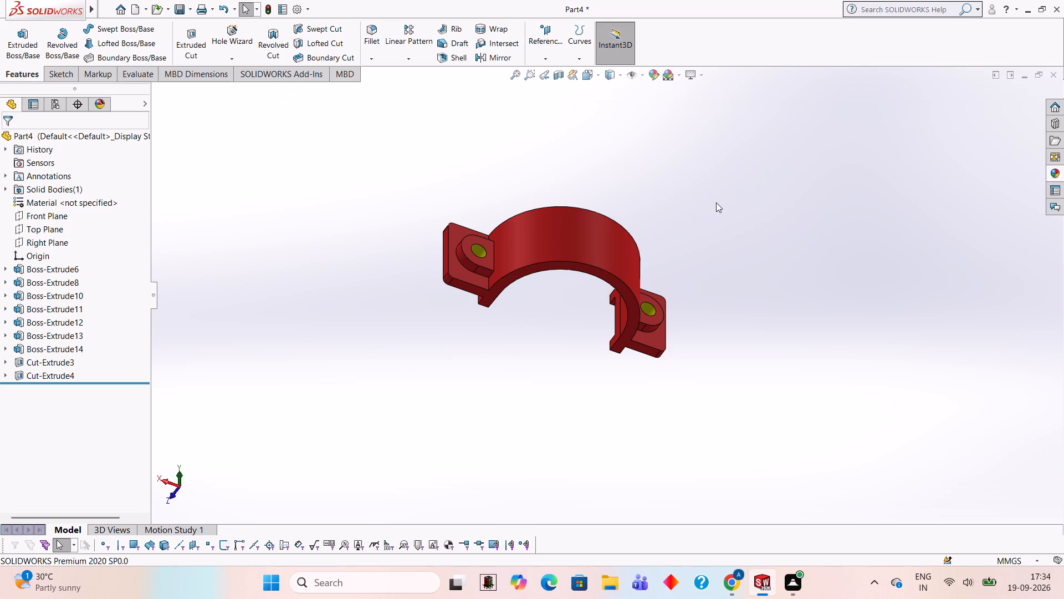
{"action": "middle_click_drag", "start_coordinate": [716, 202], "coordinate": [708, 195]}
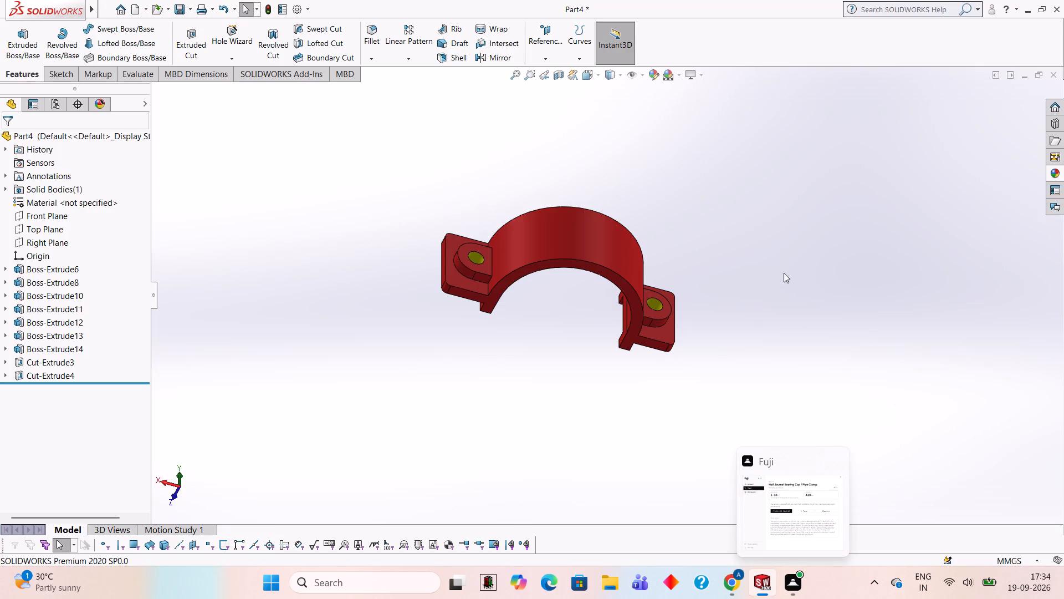
Save the part in the Documents folder as a SOLIDWORKS Part file named 474747.
{"action": "key", "text": "ctrl+s"}
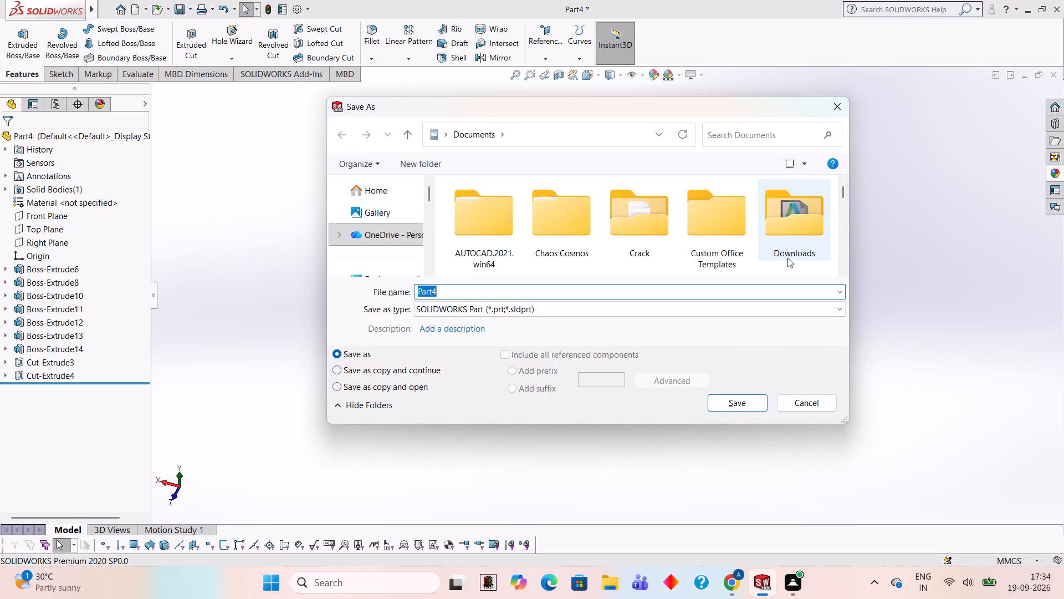
{"action": "key", "text": "4"}
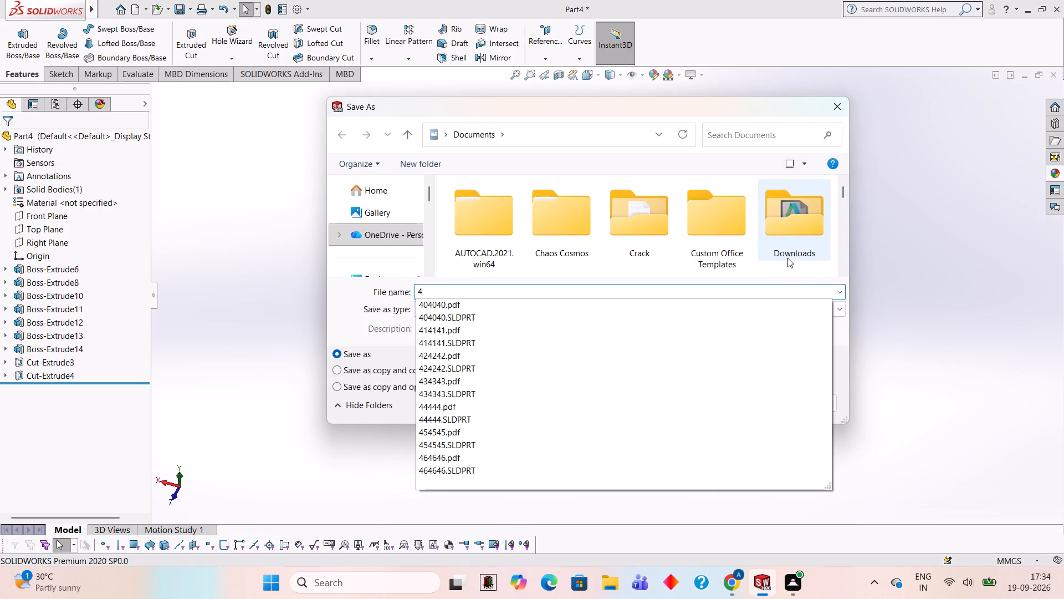
{"action": "key", "text": "7"}
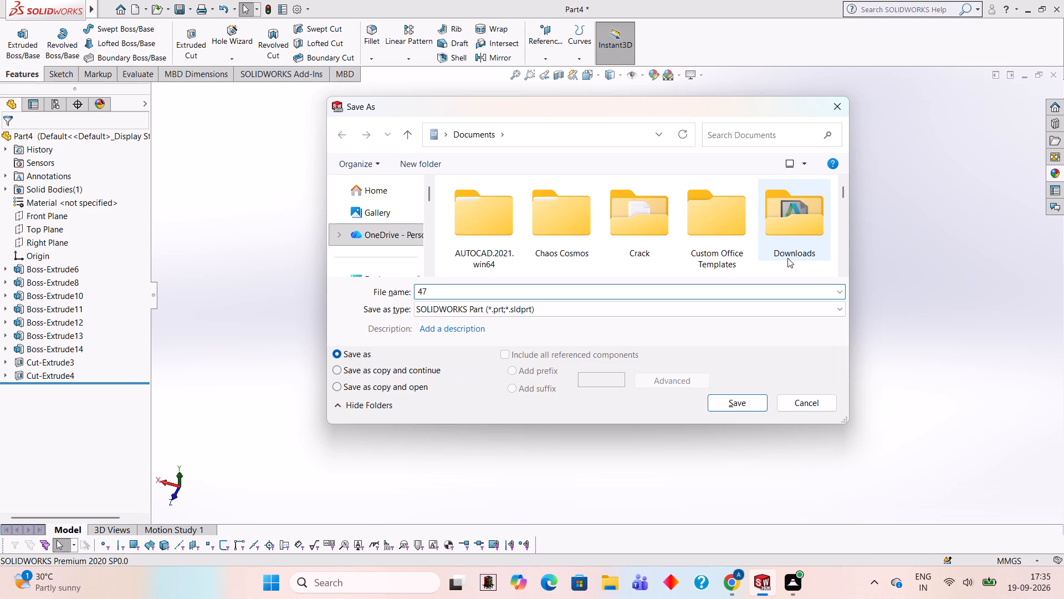
{"action": "type", "text": "4747"}
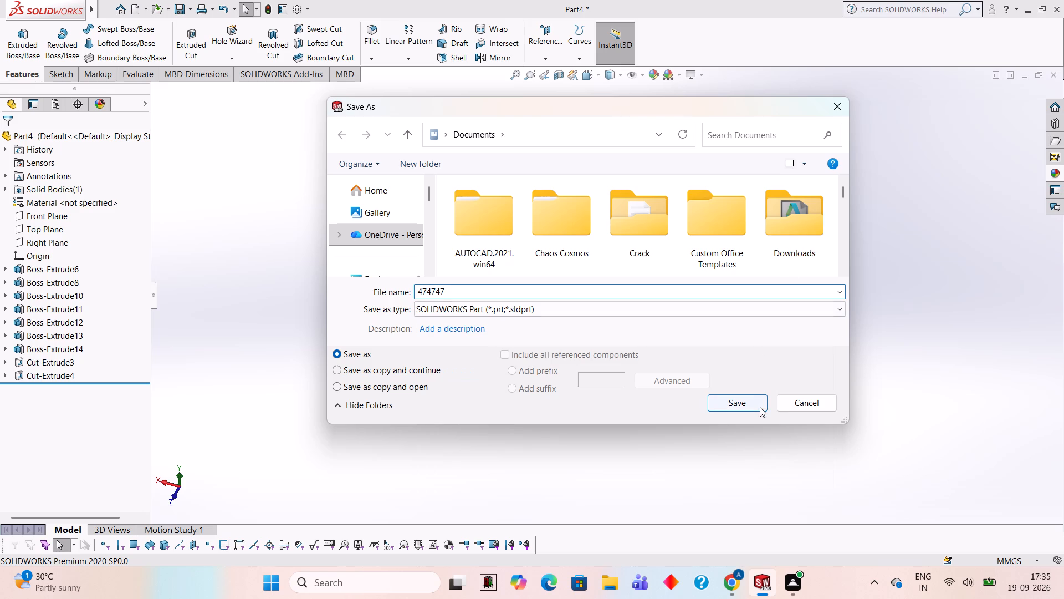
{"action": "left_click", "coordinate": [760, 407]}
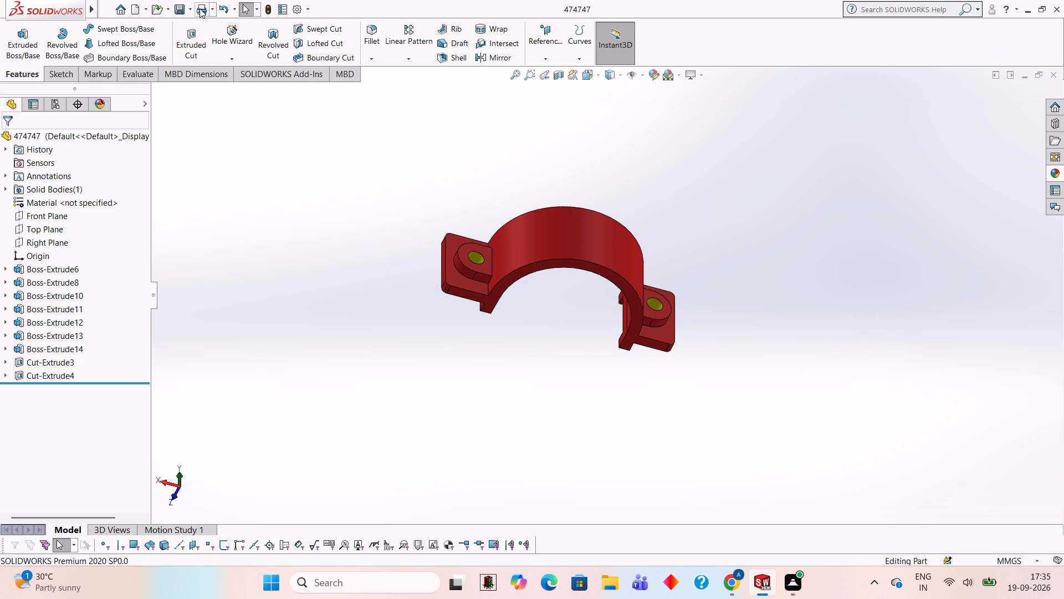
Save a copy of the part in Documents as an Adobe PDF file under the name 474747.
{"action": "left_click", "coordinate": [188, 5]}
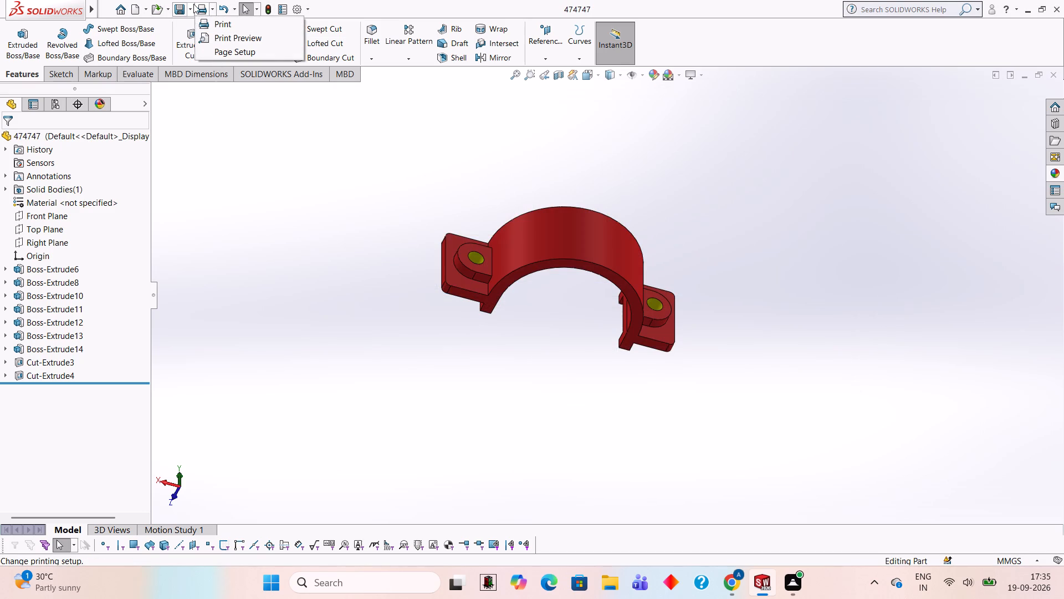
{"action": "left_click", "coordinate": [193, 3]}
{"action": "left_click", "coordinate": [190, 7]}
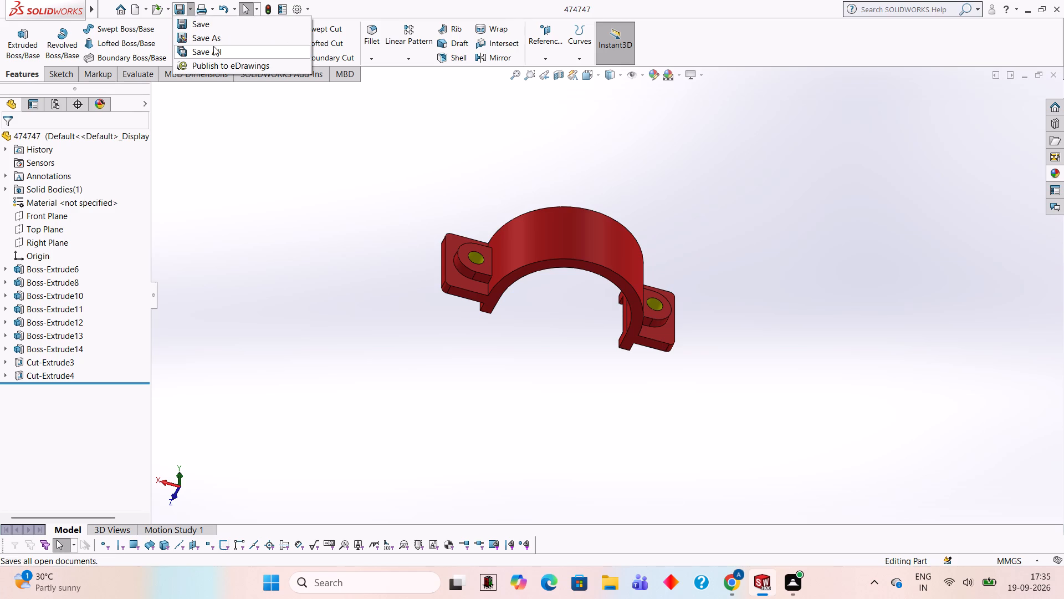
{"action": "left_click", "coordinate": [214, 44]}
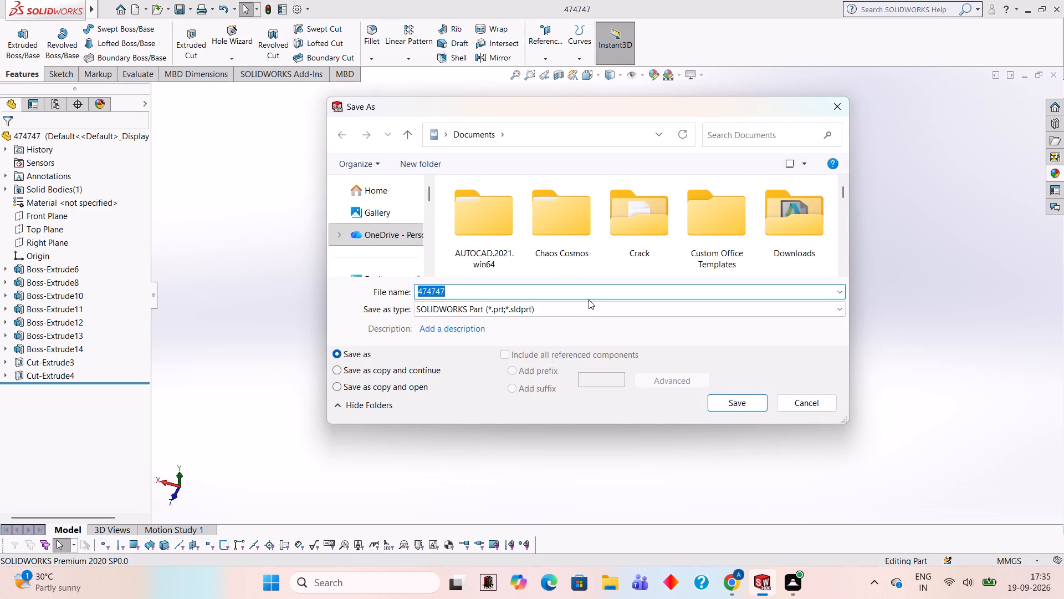
{"action": "left_click", "coordinate": [581, 316]}
{"action": "left_click", "coordinate": [507, 88]}
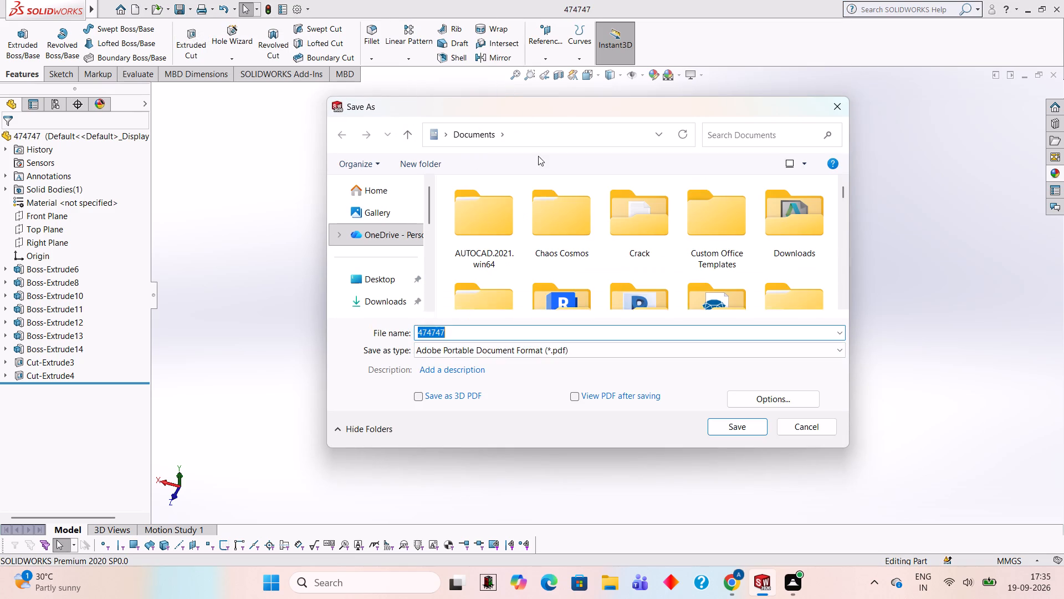
{"action": "left_click", "coordinate": [737, 423]}
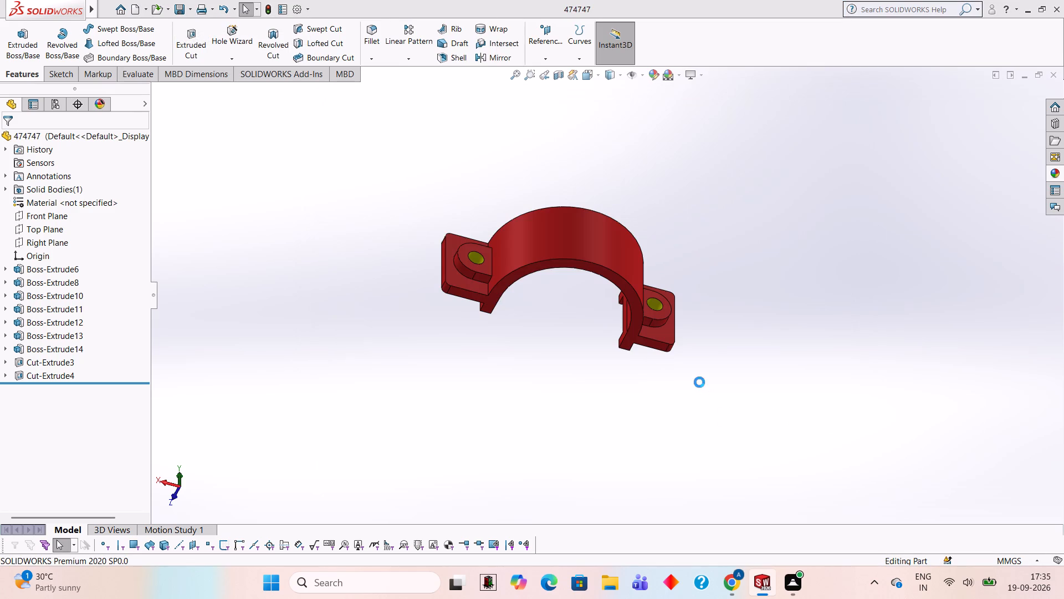